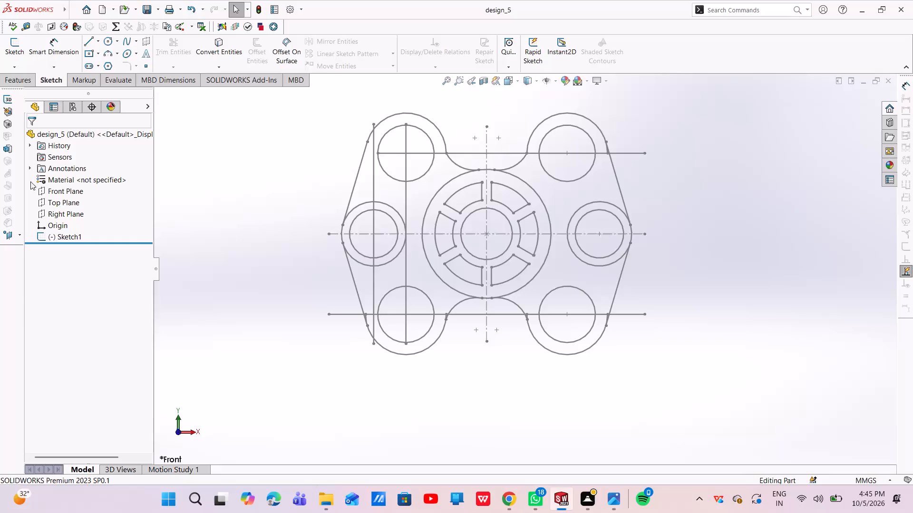
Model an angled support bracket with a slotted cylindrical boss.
Create a new part document.
{"action": "left_click", "coordinate": [103, 12]}
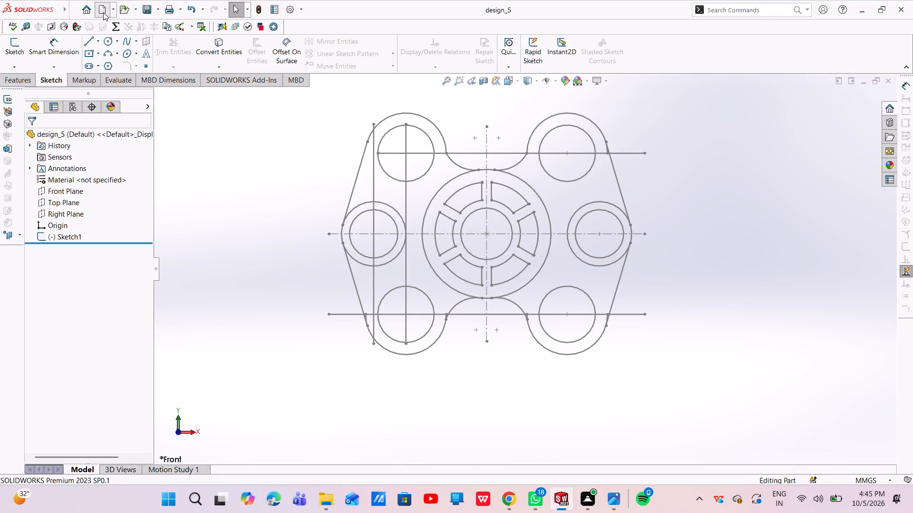
{"action": "left_click", "coordinate": [389, 371]}
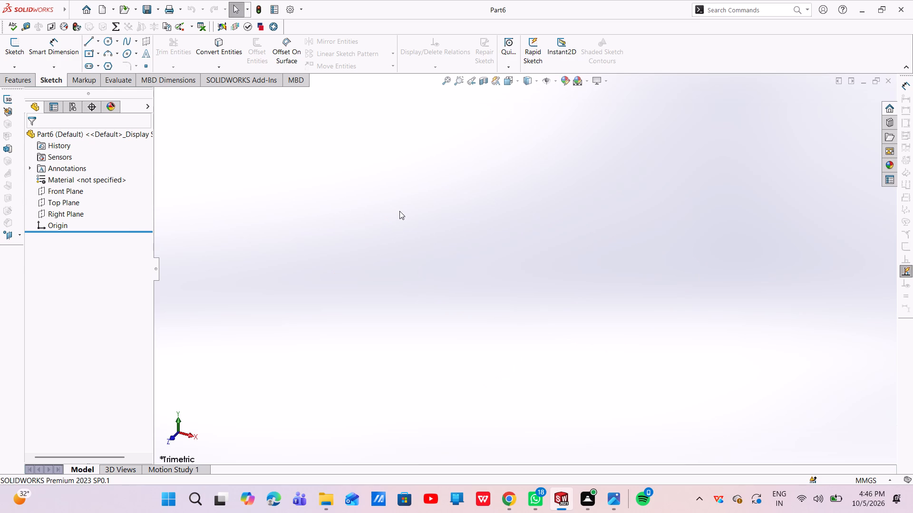
Start a new sketch on the Top Plane with the Center Rectangle tool.
{"action": "left_click", "coordinate": [73, 203]}
{"action": "left_click", "coordinate": [126, 189]}
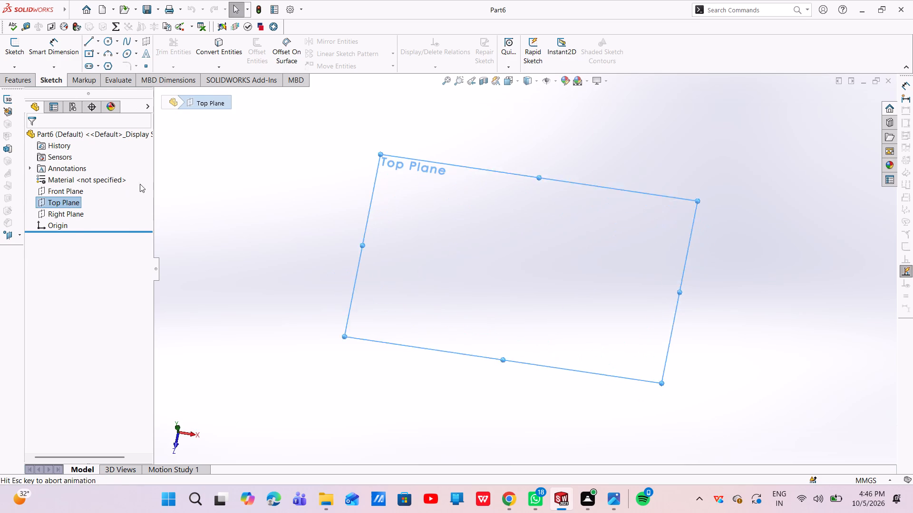
{"action": "left_click", "coordinate": [83, 53]}
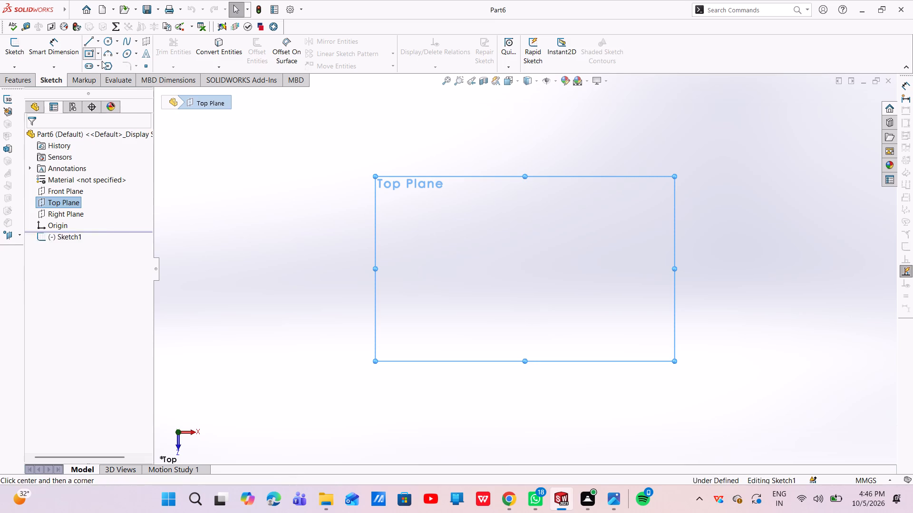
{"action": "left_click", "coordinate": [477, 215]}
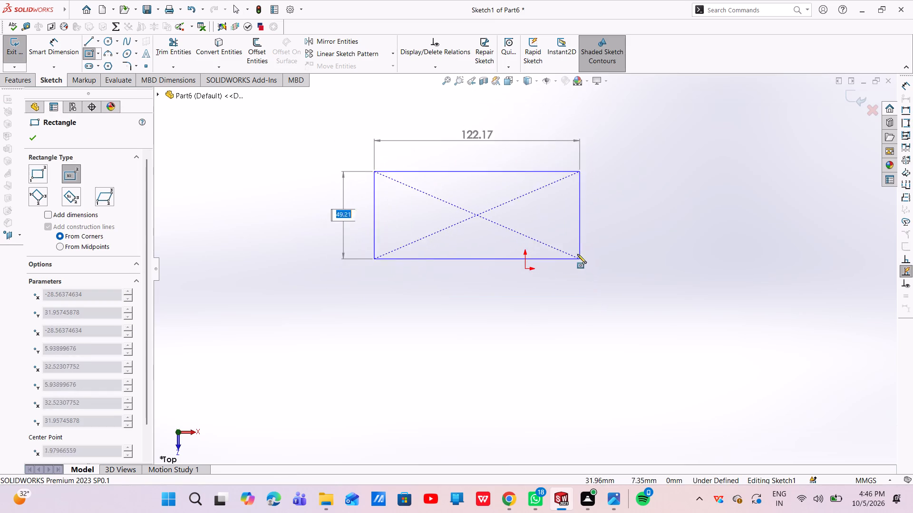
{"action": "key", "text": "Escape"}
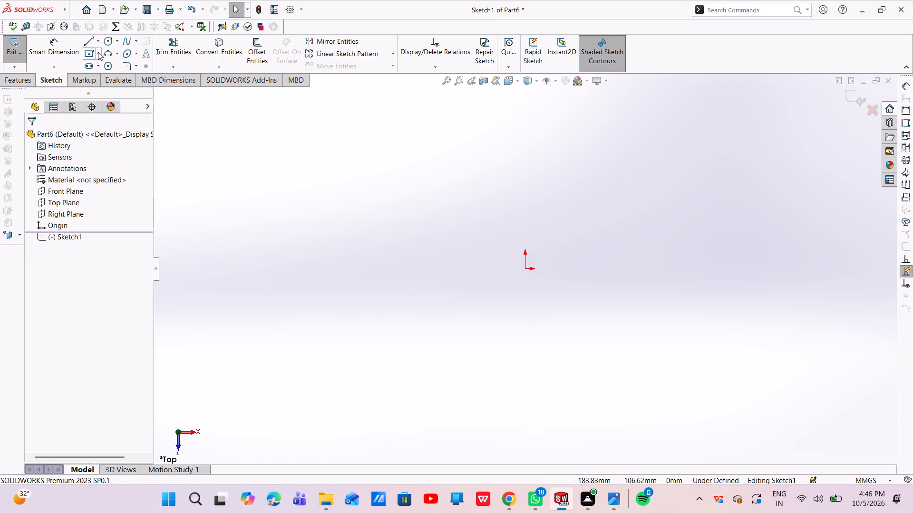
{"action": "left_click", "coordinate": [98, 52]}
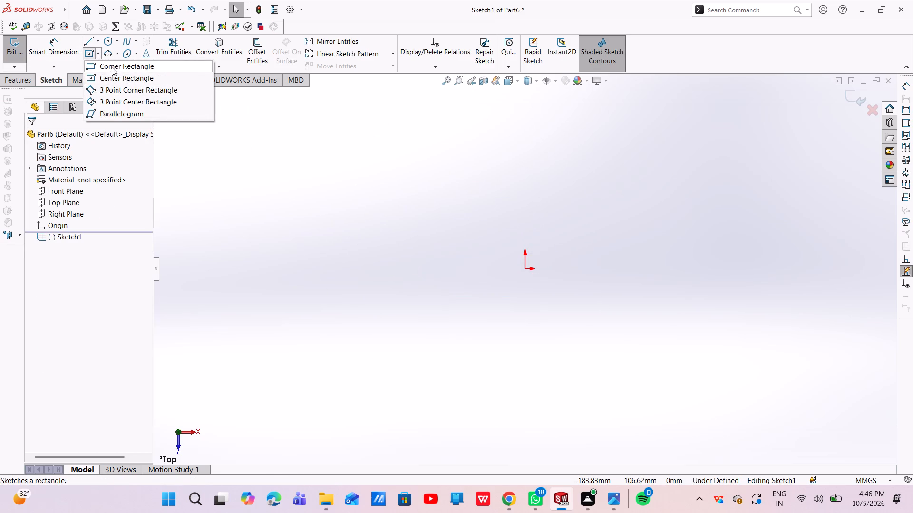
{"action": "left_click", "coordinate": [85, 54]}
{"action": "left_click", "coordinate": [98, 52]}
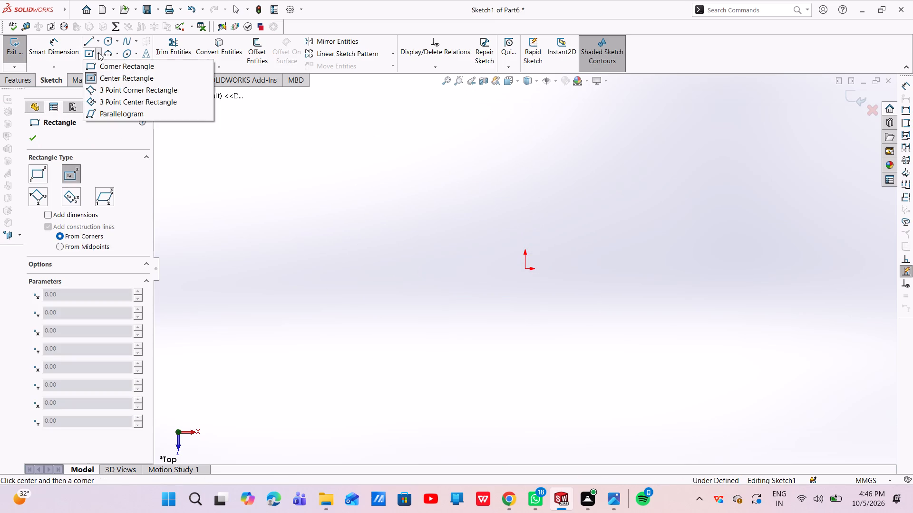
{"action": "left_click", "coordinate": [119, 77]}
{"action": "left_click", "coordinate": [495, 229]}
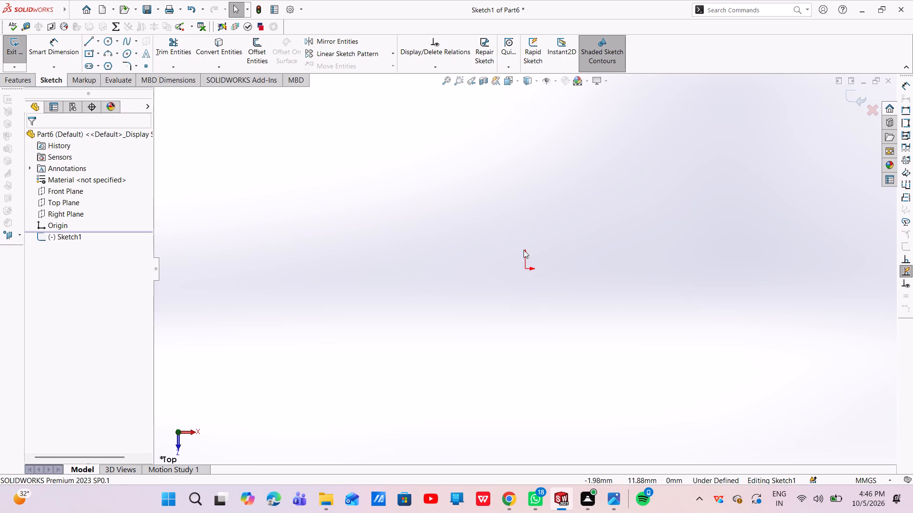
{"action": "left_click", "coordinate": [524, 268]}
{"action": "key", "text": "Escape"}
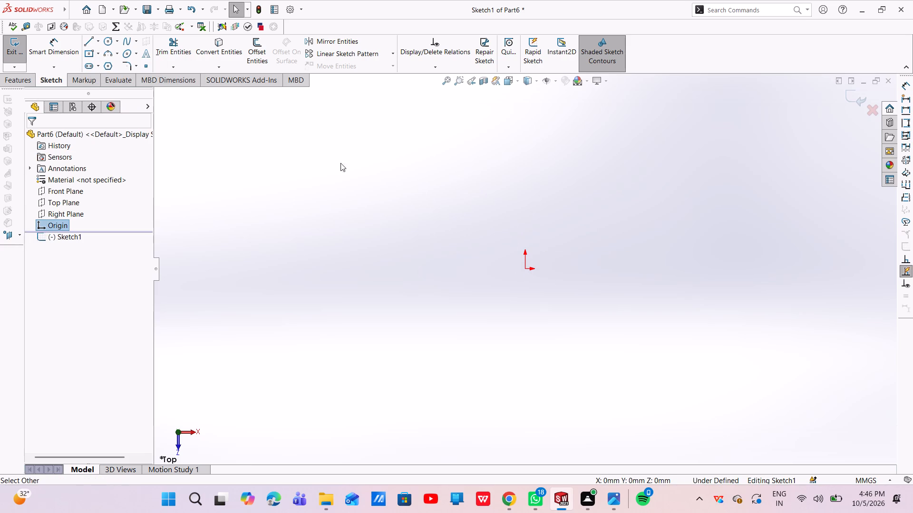
Sketch a center rectangle on the origin, about 79 mm wide and 102 mm high.
{"action": "left_click", "coordinate": [89, 55]}
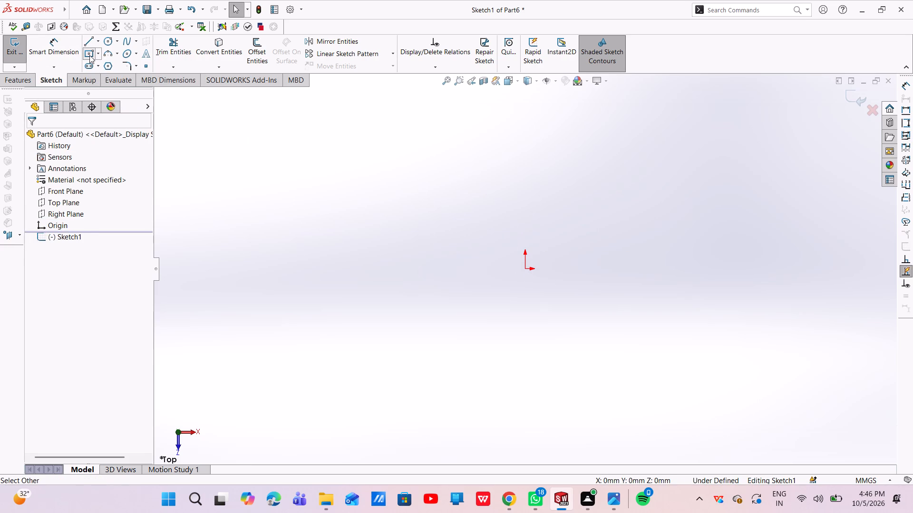
{"action": "left_click", "coordinate": [524, 271]}
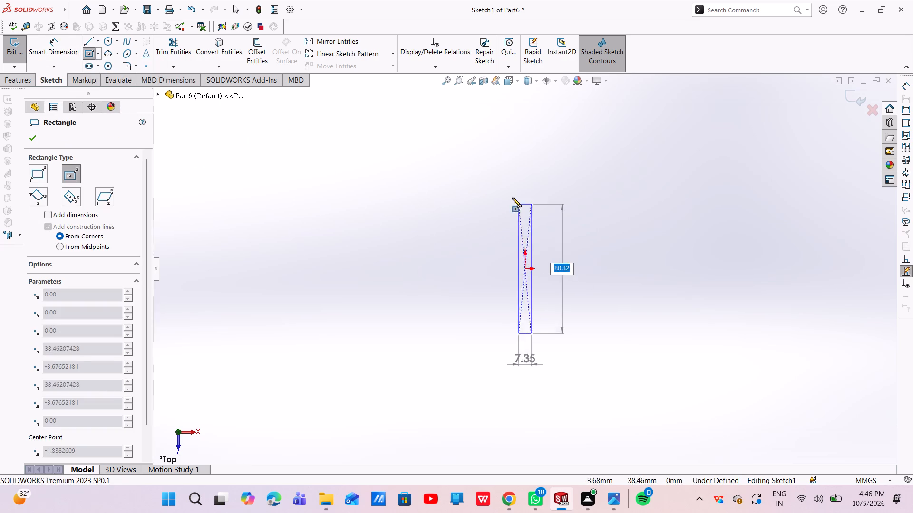
{"action": "left_click", "coordinate": [459, 183]}
{"action": "key", "text": "Escape"}
{"action": "key", "text": "Escape"}
{"action": "key", "text": "Escape"}
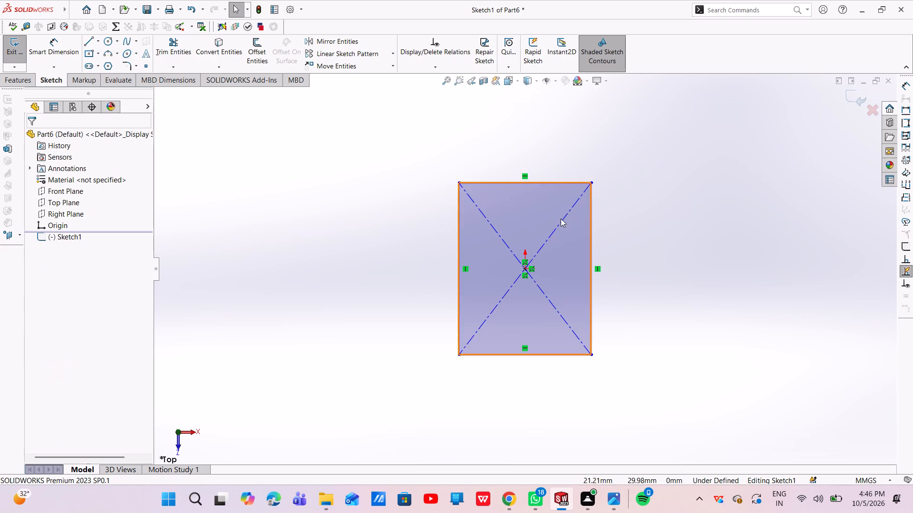
Delete both diagonal construction lines inside the rectangle.
{"action": "left_click", "coordinate": [560, 221]}
{"action": "right_click", "coordinate": [560, 221]}
{"action": "left_click", "coordinate": [586, 358]}
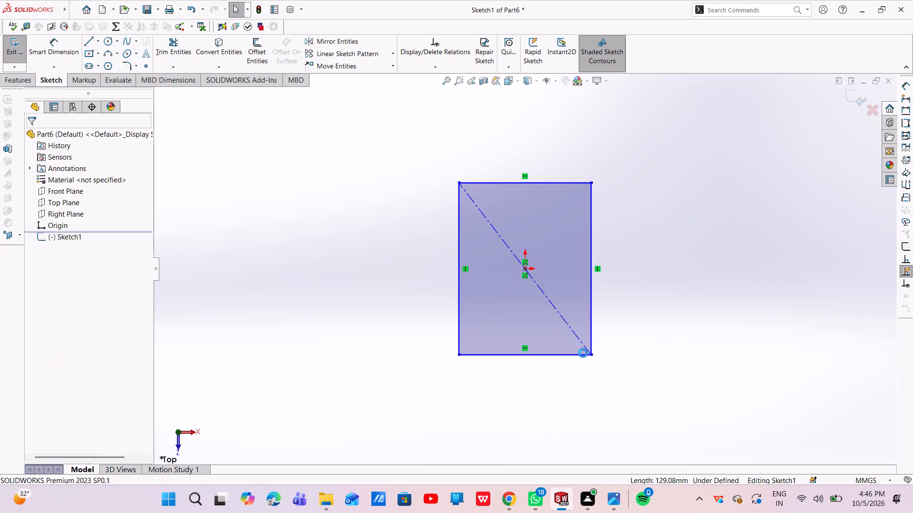
{"action": "left_click", "coordinate": [504, 243]}
{"action": "right_click", "coordinate": [504, 243]}
{"action": "left_click", "coordinate": [539, 381]}
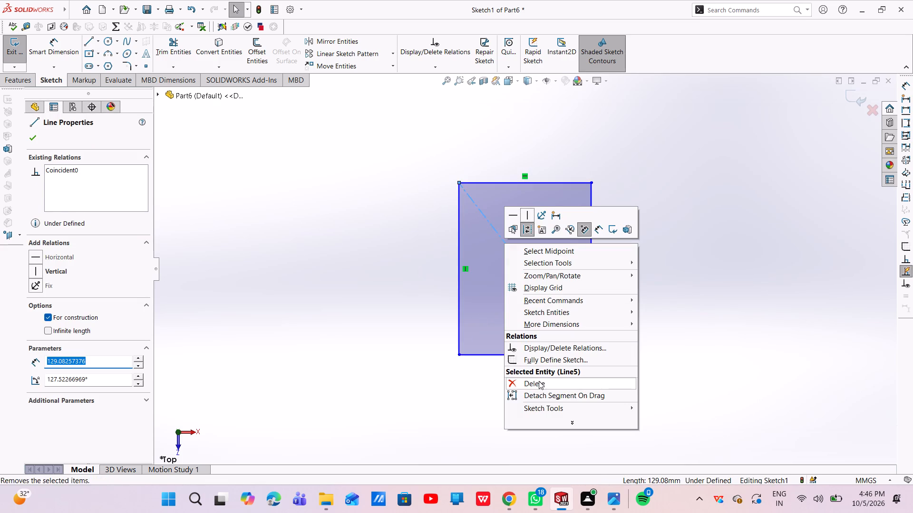
{"action": "key", "text": "Escape"}
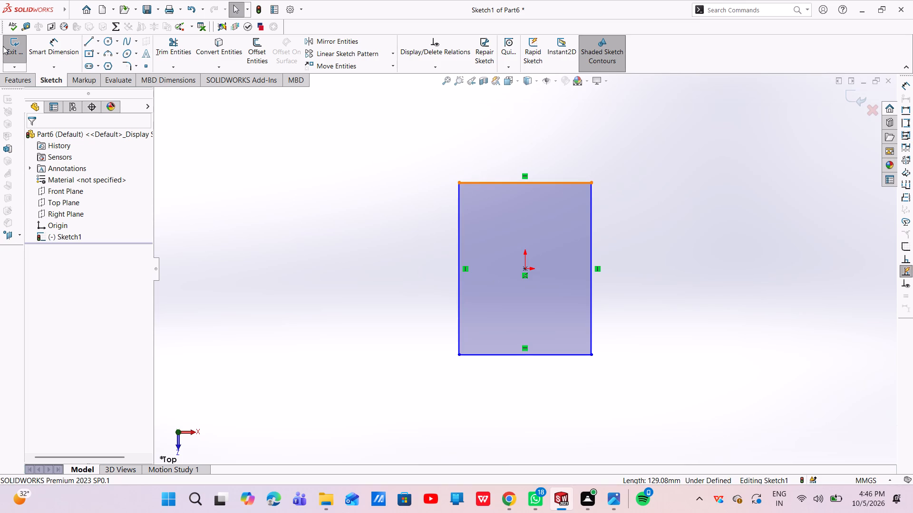
Dimension the rectangle's vertical side to 90 mm and its horizontal side to 50 mm.
{"action": "left_click", "coordinate": [47, 37]}
{"action": "left_click", "coordinate": [589, 242]}
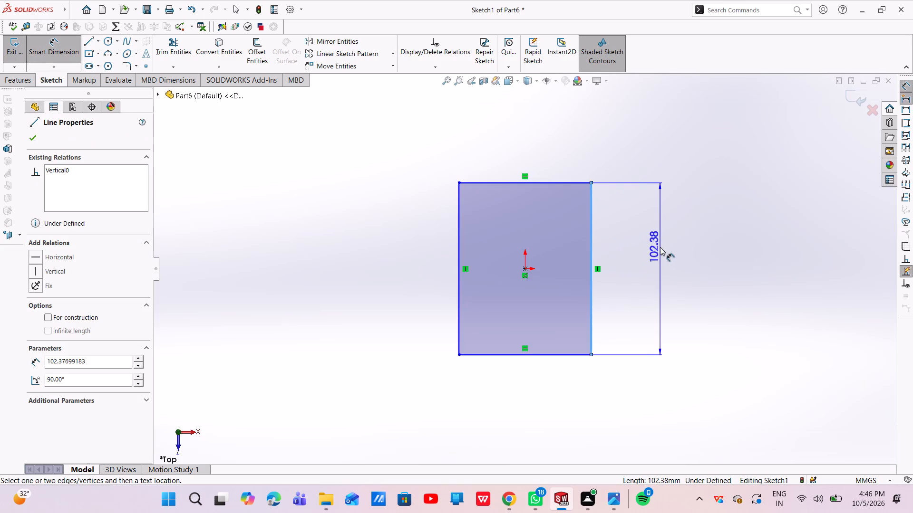
{"action": "left_click", "coordinate": [660, 247]}
{"action": "key", "text": "BackSpace"}
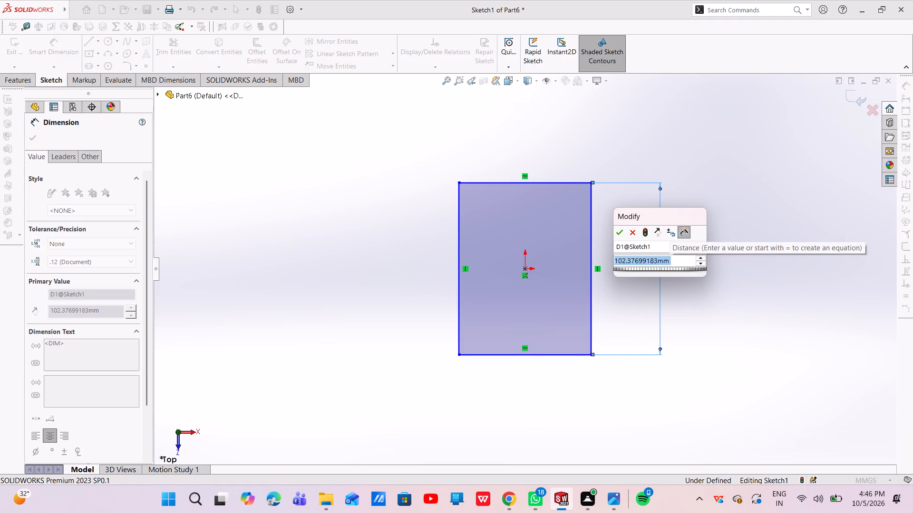
{"action": "key", "text": "3"}
{"action": "key", "text": "BackSpace"}
{"action": "type", "text": "90"}
{"action": "key", "text": "Return"}
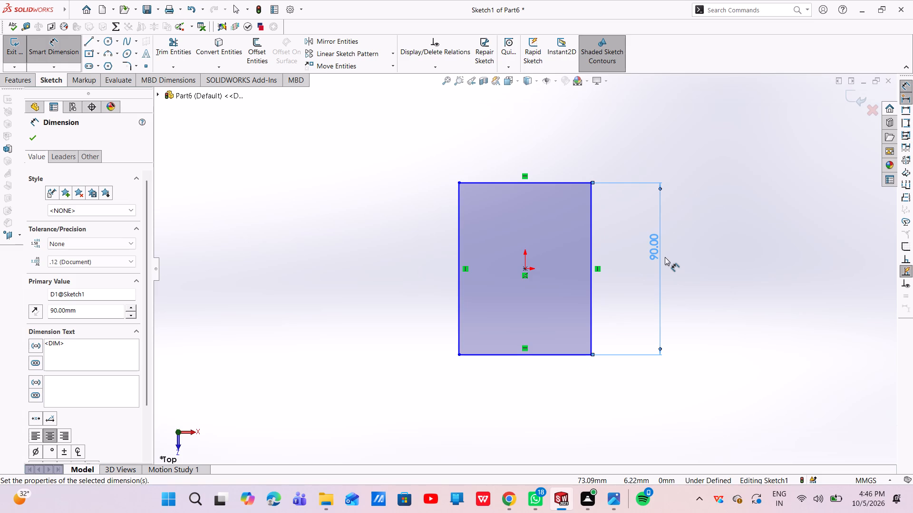
{"action": "left_click", "coordinate": [564, 354]}
{"action": "left_click", "coordinate": [535, 385]}
{"action": "key", "text": "BackSpace"}
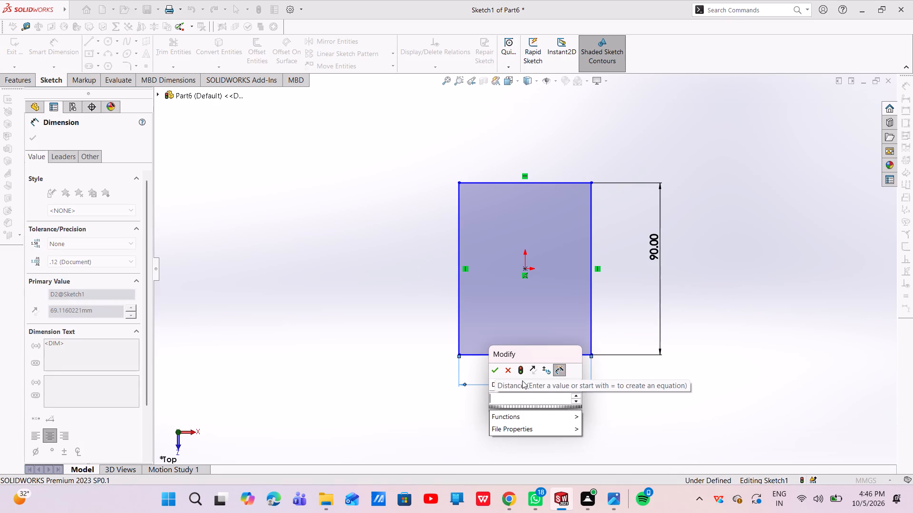
{"action": "type", "text": "50"}
{"action": "key", "text": "Return"}
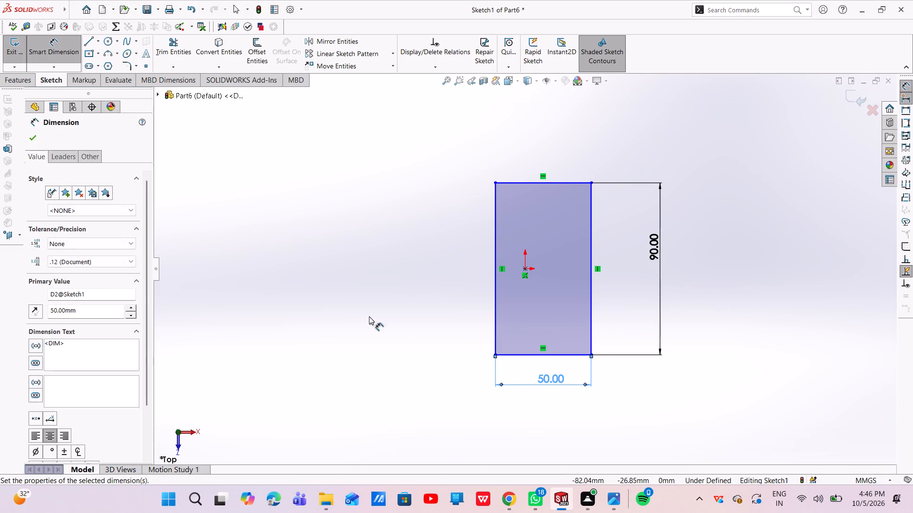
{"action": "key", "text": "Escape"}
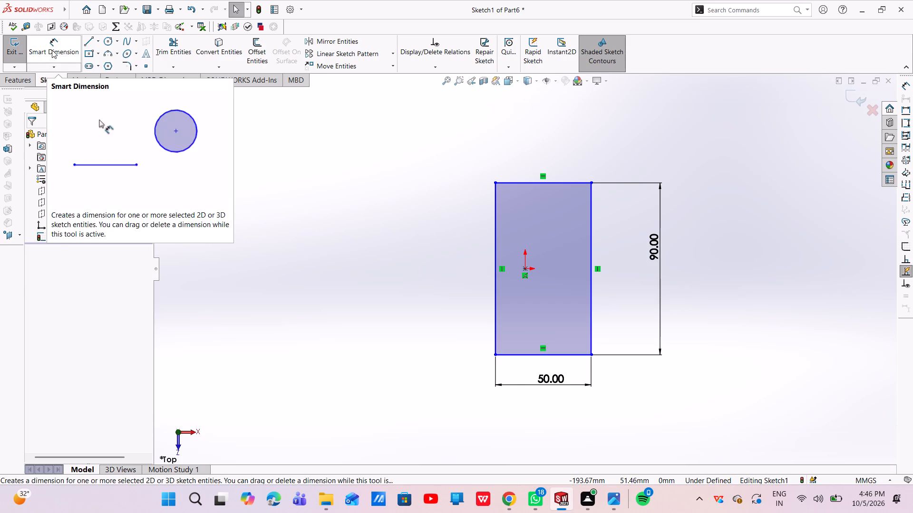
Extrude the rectangle as a boss with a blind depth of 10 mm.
{"action": "left_click", "coordinate": [17, 81]}
{"action": "left_click", "coordinate": [13, 60]}
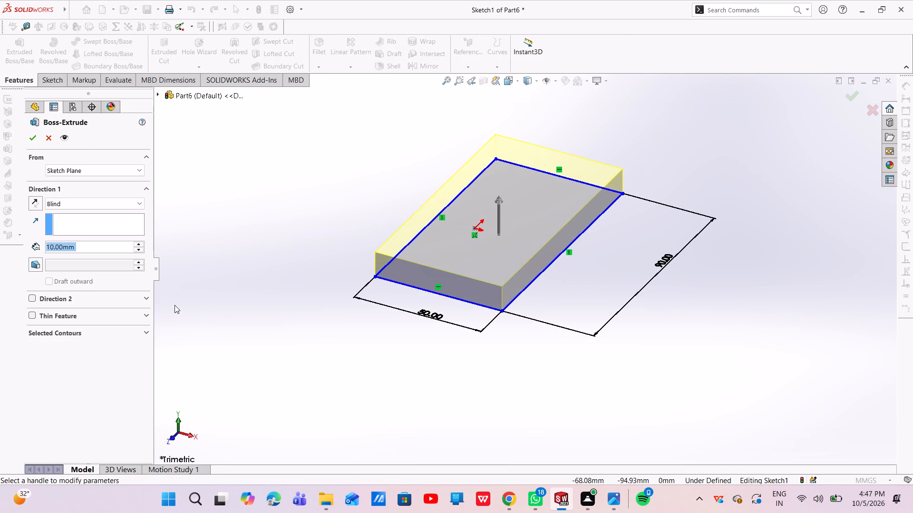
{"action": "left_click", "coordinate": [38, 139]}
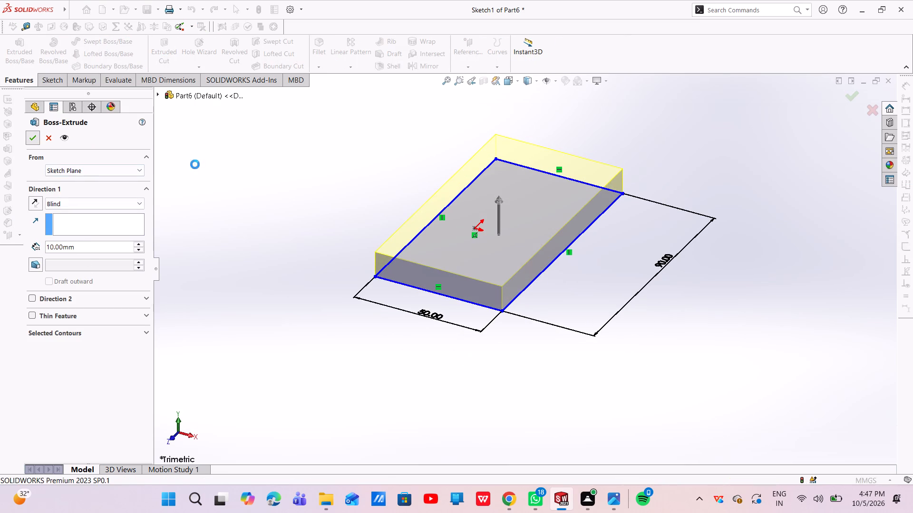
On the plate's top face, sketch a closed line profile about 21 mm wide along the full left long edge.
{"action": "left_click", "coordinate": [507, 197]}
{"action": "left_click", "coordinate": [545, 169]}
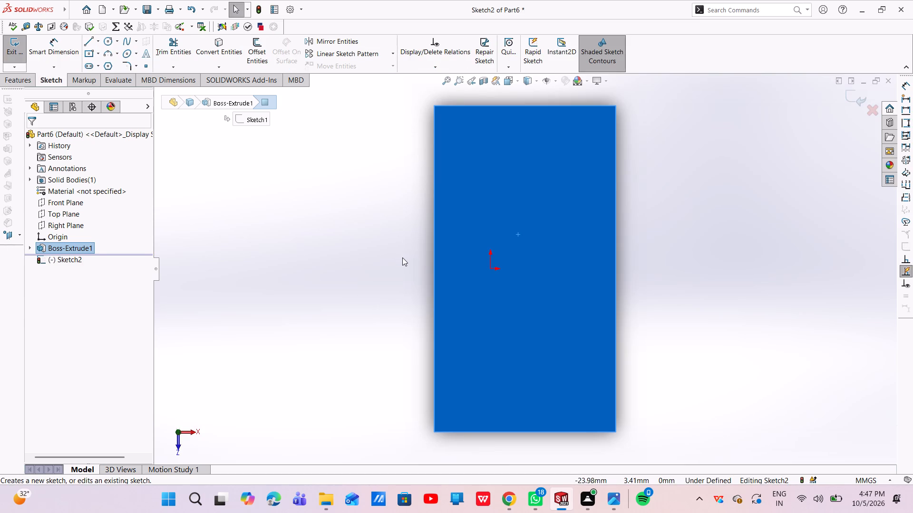
{"action": "left_click", "coordinate": [90, 44]}
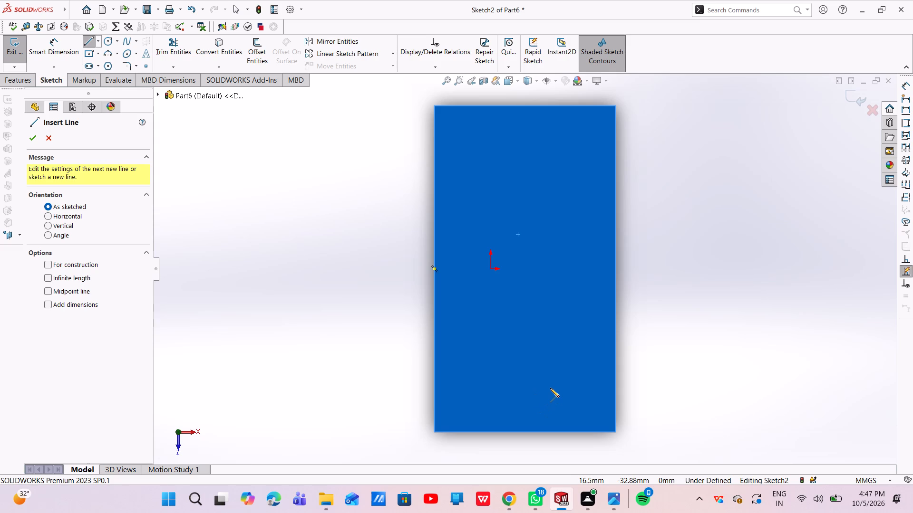
{"action": "left_click", "coordinate": [436, 431]}
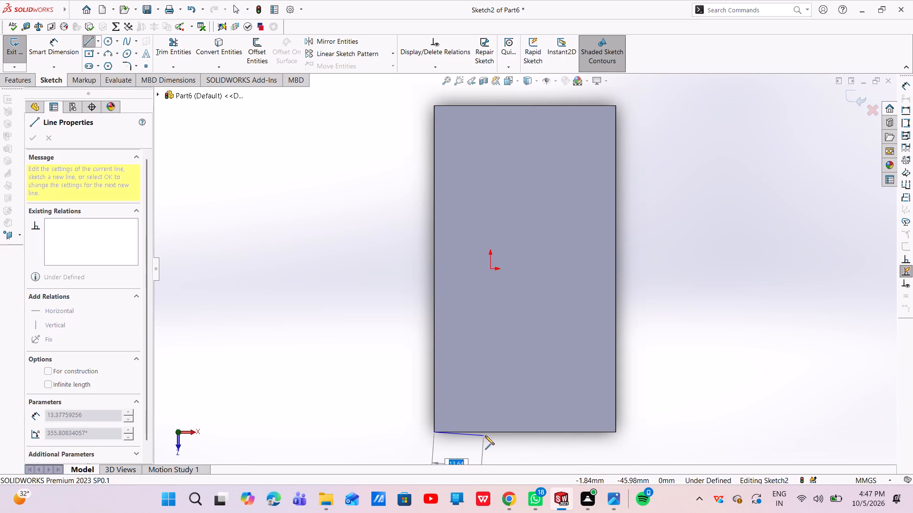
{"action": "left_click", "coordinate": [509, 433]}
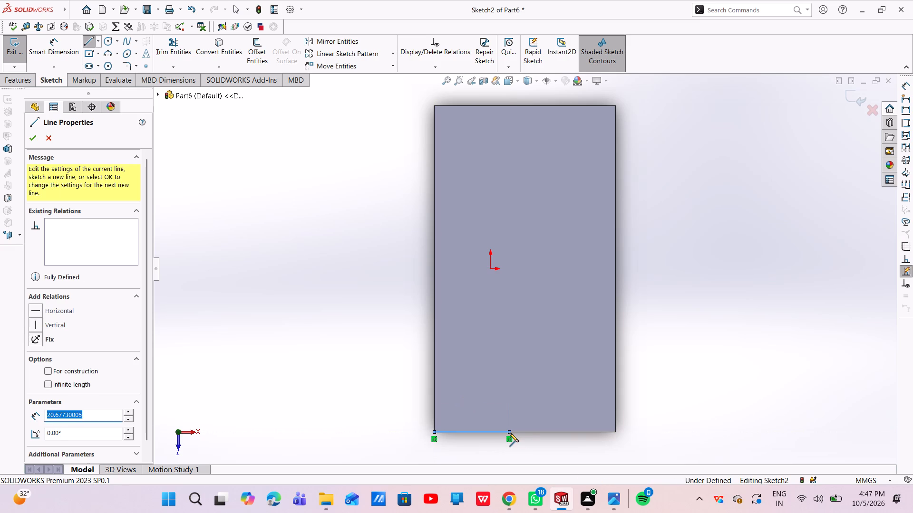
{"action": "left_click", "coordinate": [509, 106]}
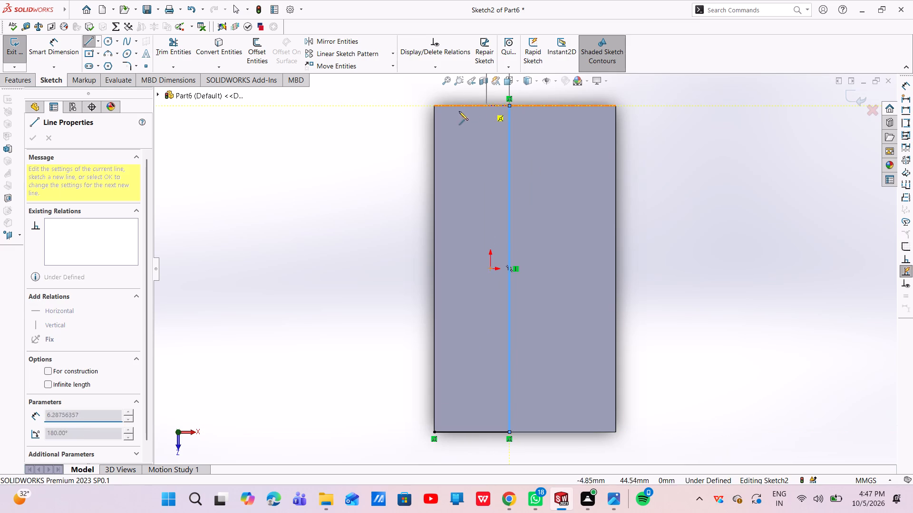
{"action": "left_click", "coordinate": [435, 104]}
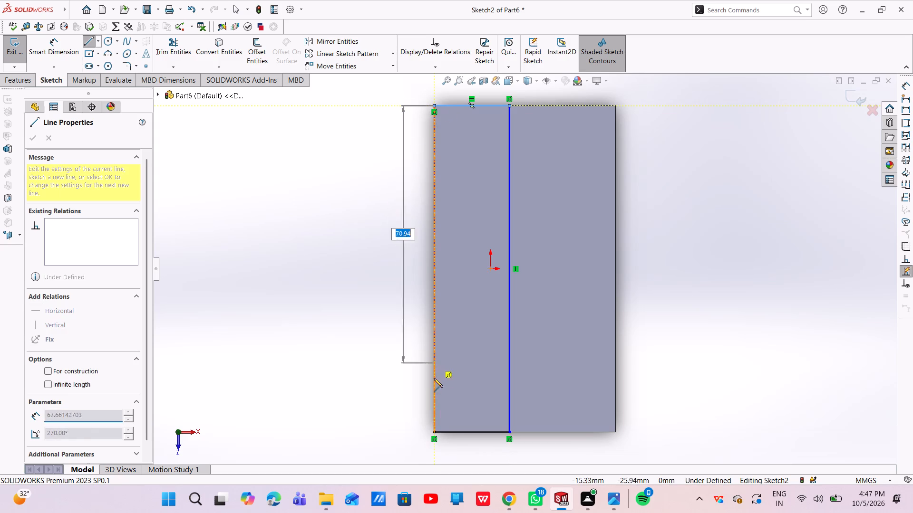
{"action": "left_click", "coordinate": [433, 431]}
{"action": "key", "text": "Escape"}
{"action": "key", "text": "Escape"}
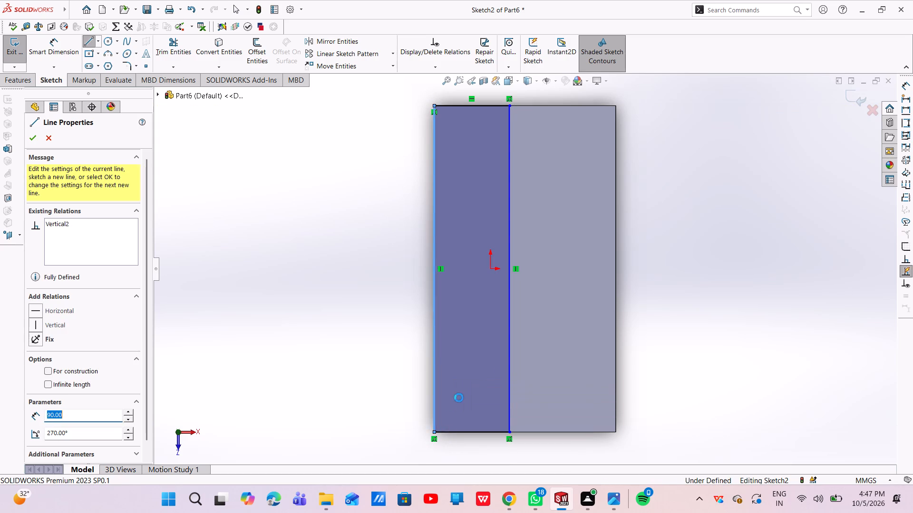
Dimension the strip profile's short side to 20 mm.
{"action": "left_click", "coordinate": [58, 54]}
{"action": "left_click", "coordinate": [475, 104]}
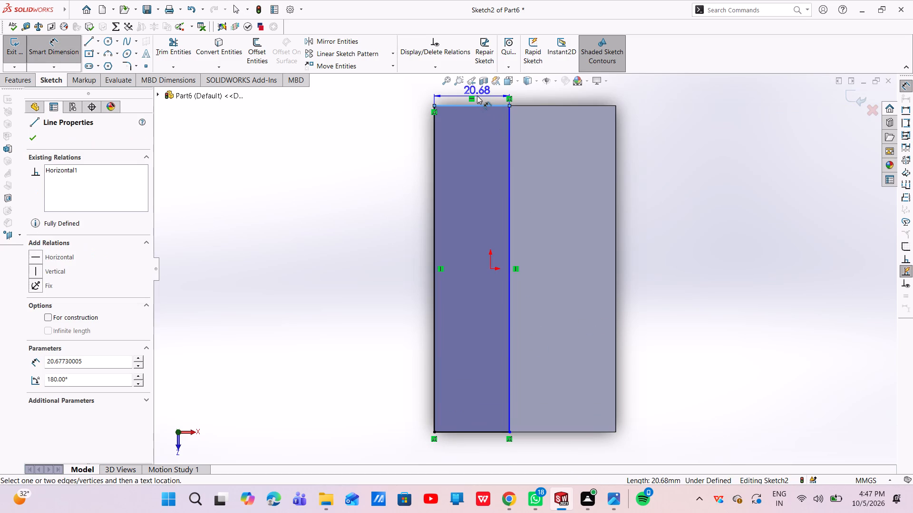
{"action": "left_click", "coordinate": [477, 95]}
{"action": "key", "text": "BackSpace"}
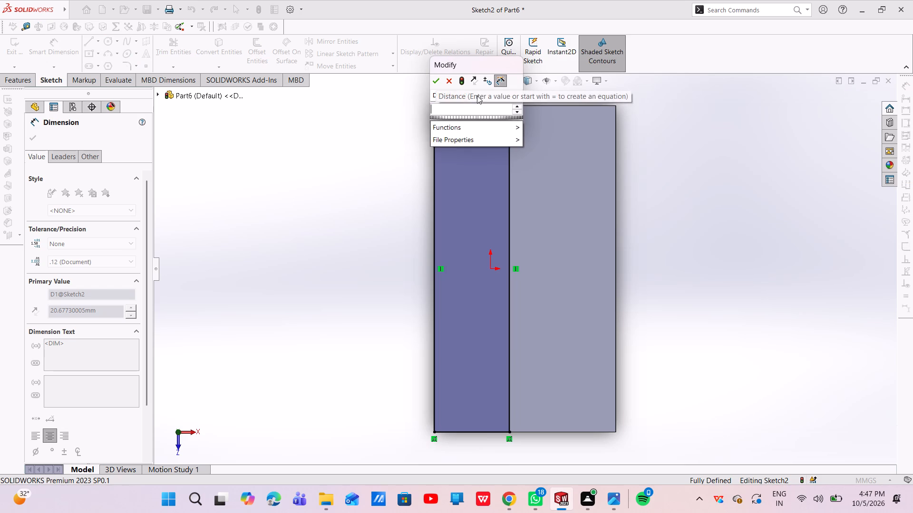
{"action": "type", "text": "20"}
{"action": "key", "text": "Return"}
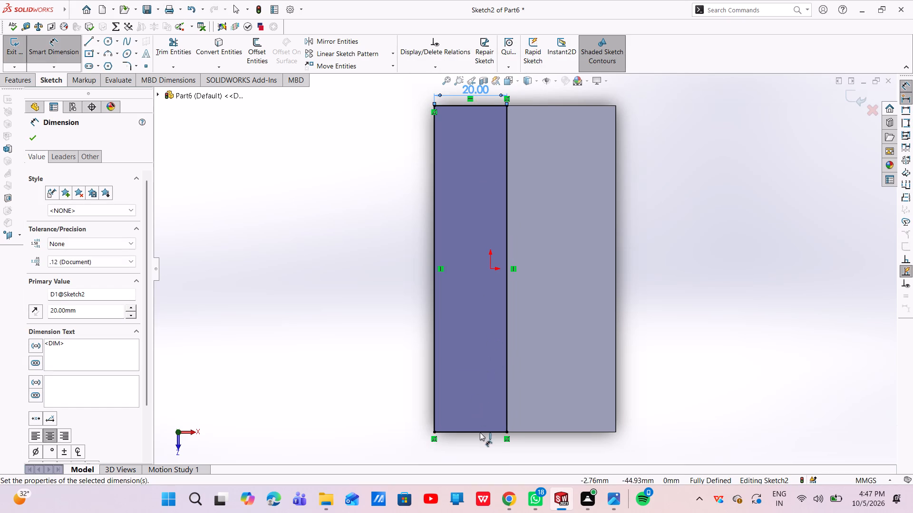
{"action": "left_click", "coordinate": [34, 139]}
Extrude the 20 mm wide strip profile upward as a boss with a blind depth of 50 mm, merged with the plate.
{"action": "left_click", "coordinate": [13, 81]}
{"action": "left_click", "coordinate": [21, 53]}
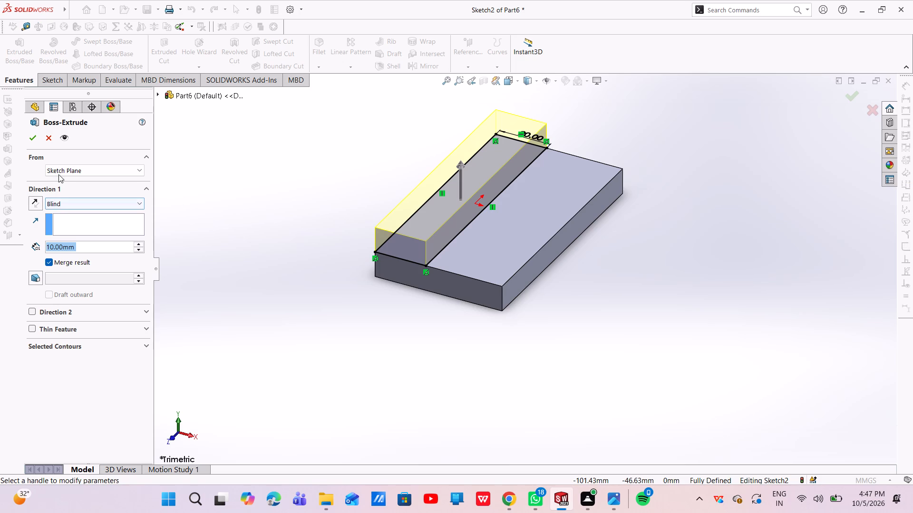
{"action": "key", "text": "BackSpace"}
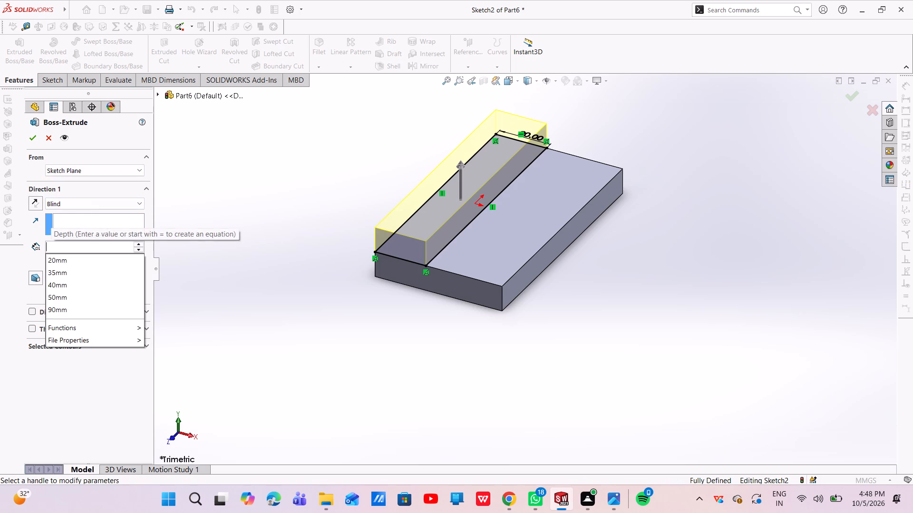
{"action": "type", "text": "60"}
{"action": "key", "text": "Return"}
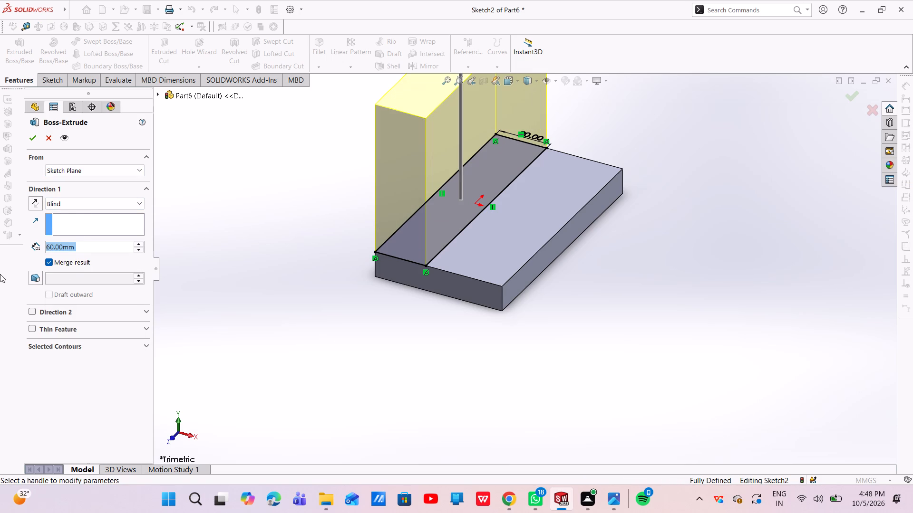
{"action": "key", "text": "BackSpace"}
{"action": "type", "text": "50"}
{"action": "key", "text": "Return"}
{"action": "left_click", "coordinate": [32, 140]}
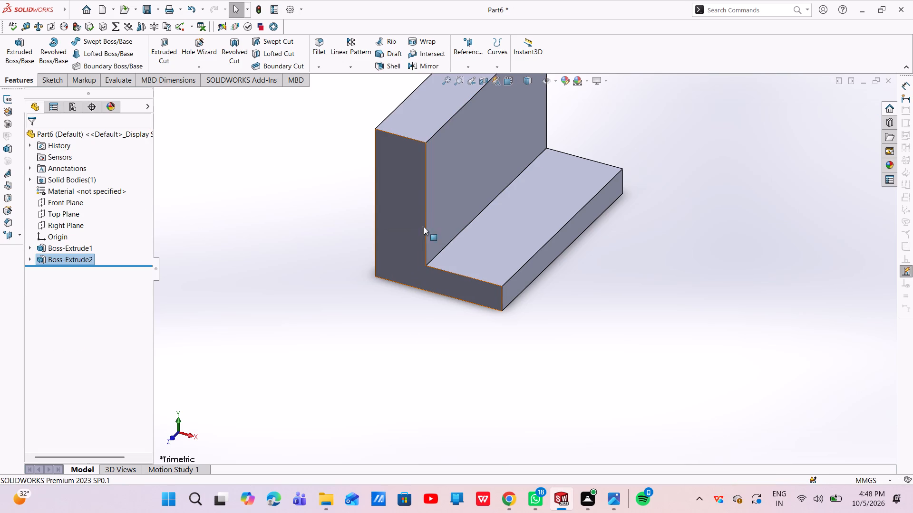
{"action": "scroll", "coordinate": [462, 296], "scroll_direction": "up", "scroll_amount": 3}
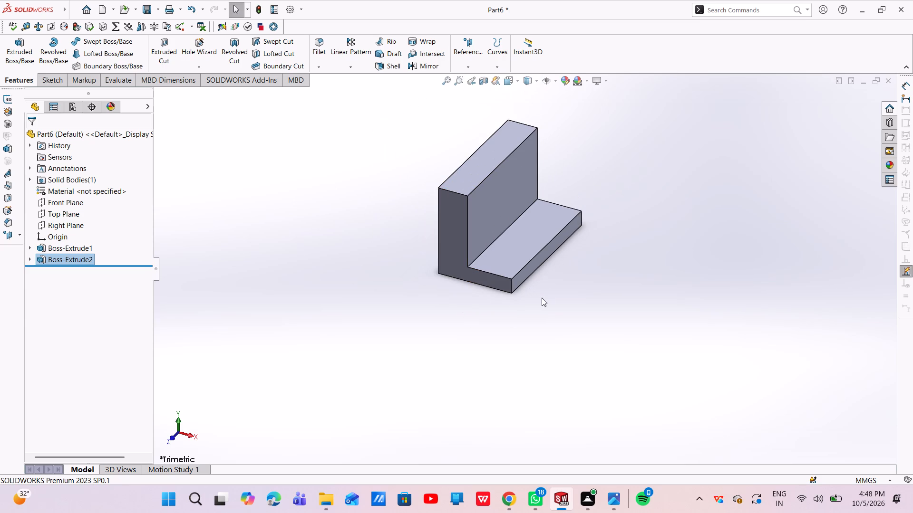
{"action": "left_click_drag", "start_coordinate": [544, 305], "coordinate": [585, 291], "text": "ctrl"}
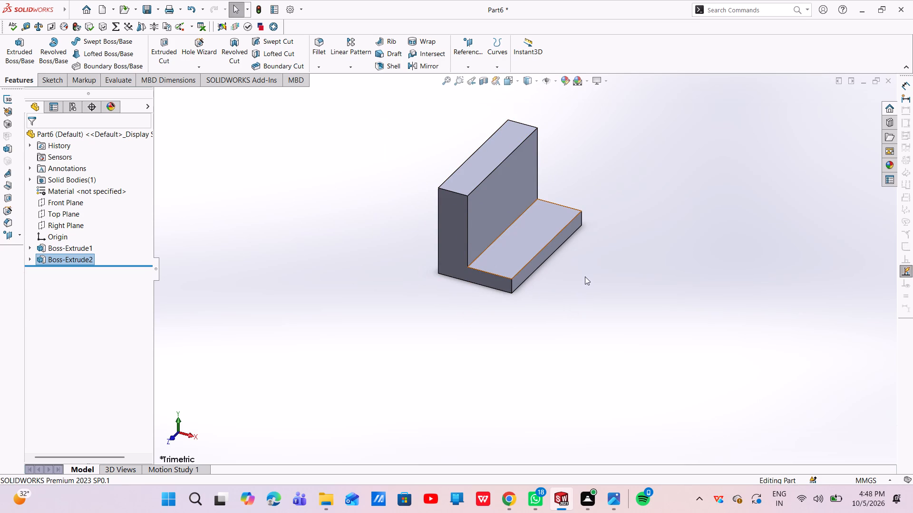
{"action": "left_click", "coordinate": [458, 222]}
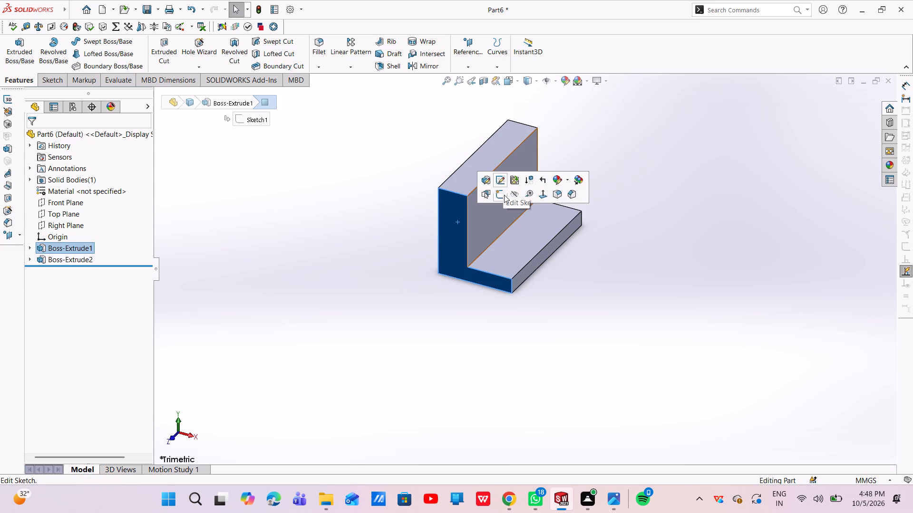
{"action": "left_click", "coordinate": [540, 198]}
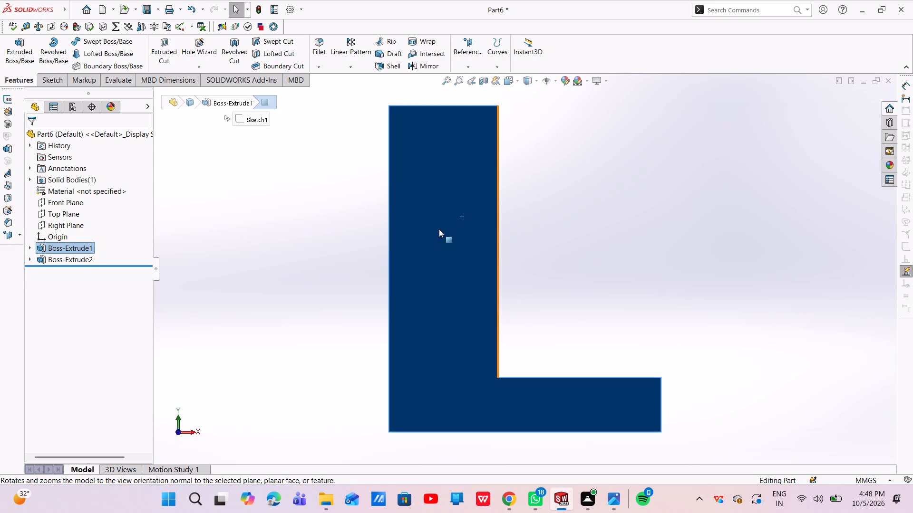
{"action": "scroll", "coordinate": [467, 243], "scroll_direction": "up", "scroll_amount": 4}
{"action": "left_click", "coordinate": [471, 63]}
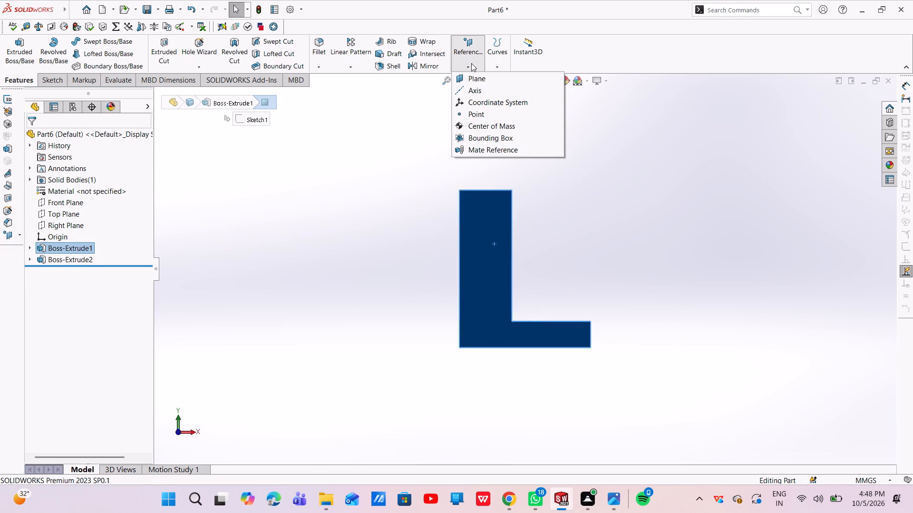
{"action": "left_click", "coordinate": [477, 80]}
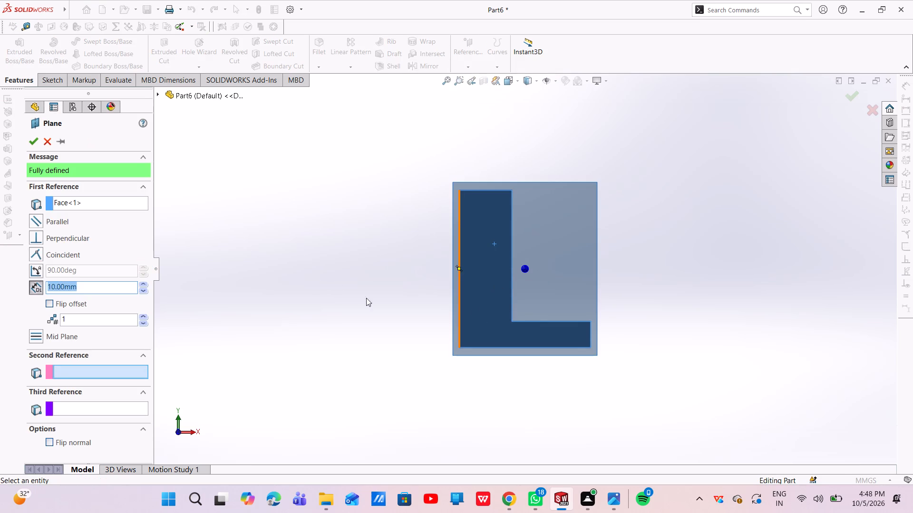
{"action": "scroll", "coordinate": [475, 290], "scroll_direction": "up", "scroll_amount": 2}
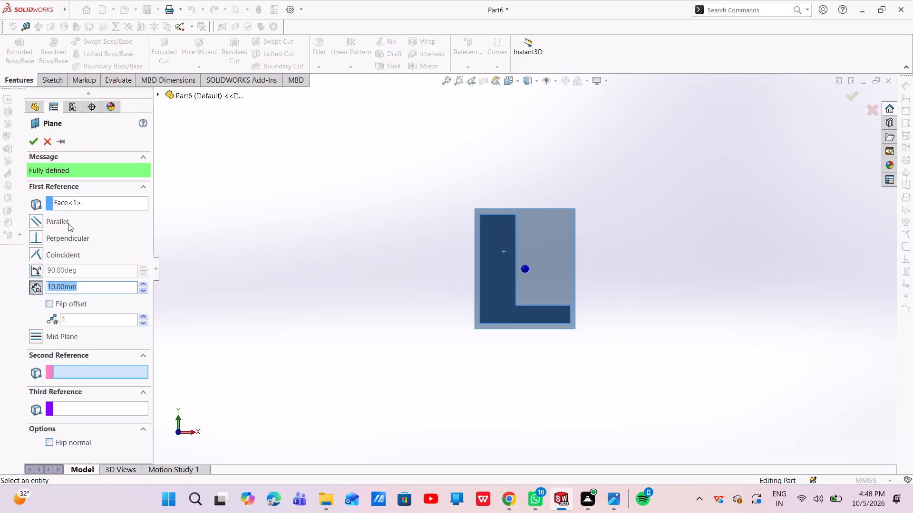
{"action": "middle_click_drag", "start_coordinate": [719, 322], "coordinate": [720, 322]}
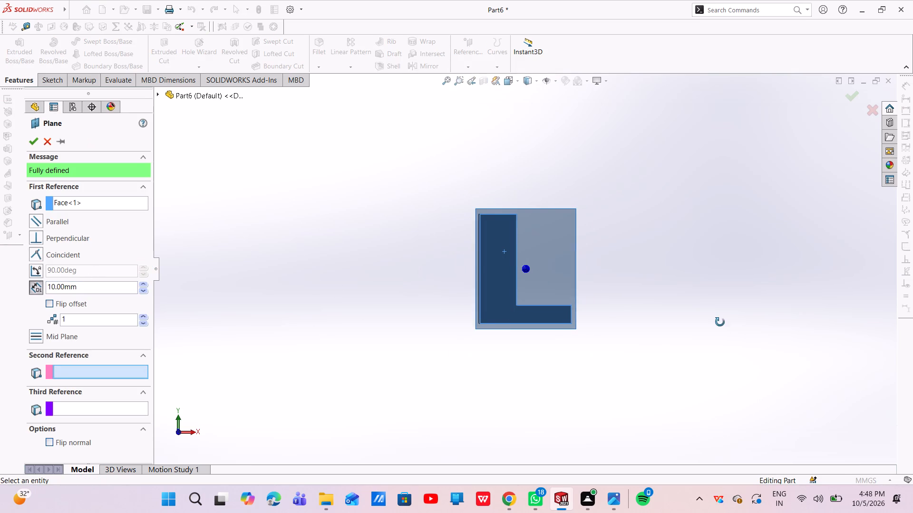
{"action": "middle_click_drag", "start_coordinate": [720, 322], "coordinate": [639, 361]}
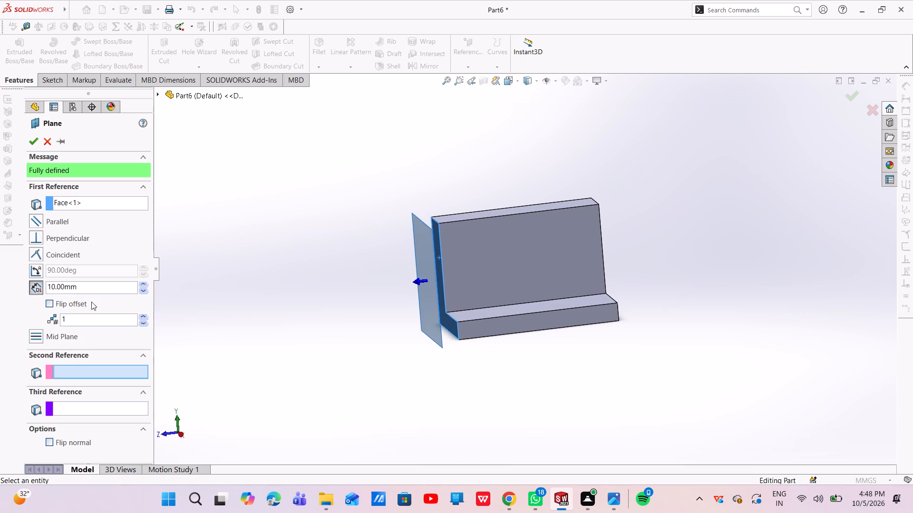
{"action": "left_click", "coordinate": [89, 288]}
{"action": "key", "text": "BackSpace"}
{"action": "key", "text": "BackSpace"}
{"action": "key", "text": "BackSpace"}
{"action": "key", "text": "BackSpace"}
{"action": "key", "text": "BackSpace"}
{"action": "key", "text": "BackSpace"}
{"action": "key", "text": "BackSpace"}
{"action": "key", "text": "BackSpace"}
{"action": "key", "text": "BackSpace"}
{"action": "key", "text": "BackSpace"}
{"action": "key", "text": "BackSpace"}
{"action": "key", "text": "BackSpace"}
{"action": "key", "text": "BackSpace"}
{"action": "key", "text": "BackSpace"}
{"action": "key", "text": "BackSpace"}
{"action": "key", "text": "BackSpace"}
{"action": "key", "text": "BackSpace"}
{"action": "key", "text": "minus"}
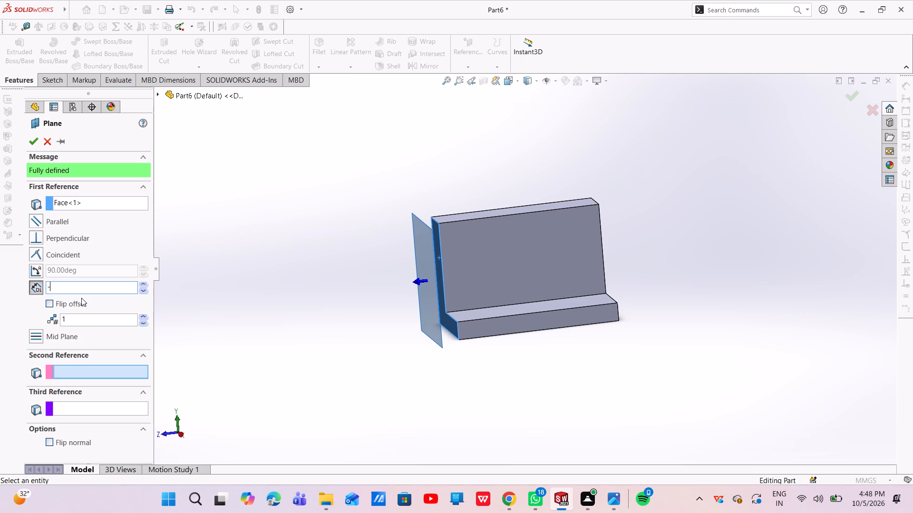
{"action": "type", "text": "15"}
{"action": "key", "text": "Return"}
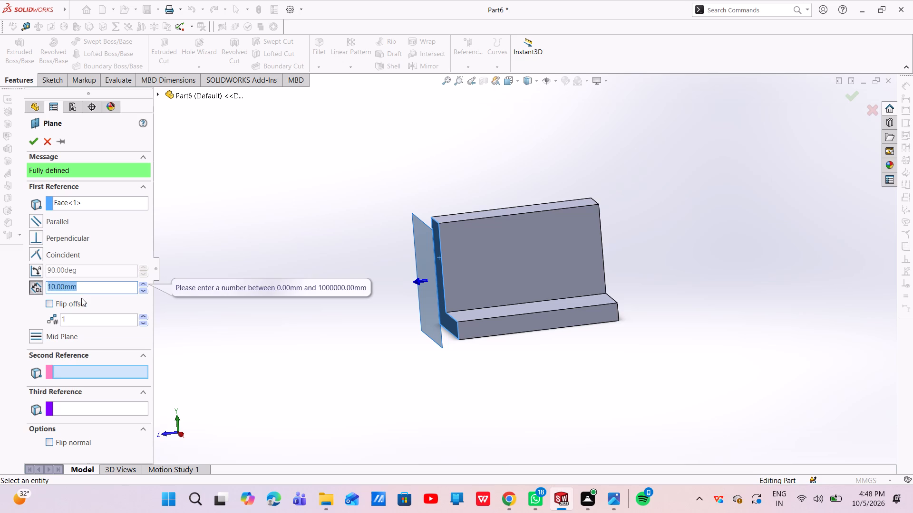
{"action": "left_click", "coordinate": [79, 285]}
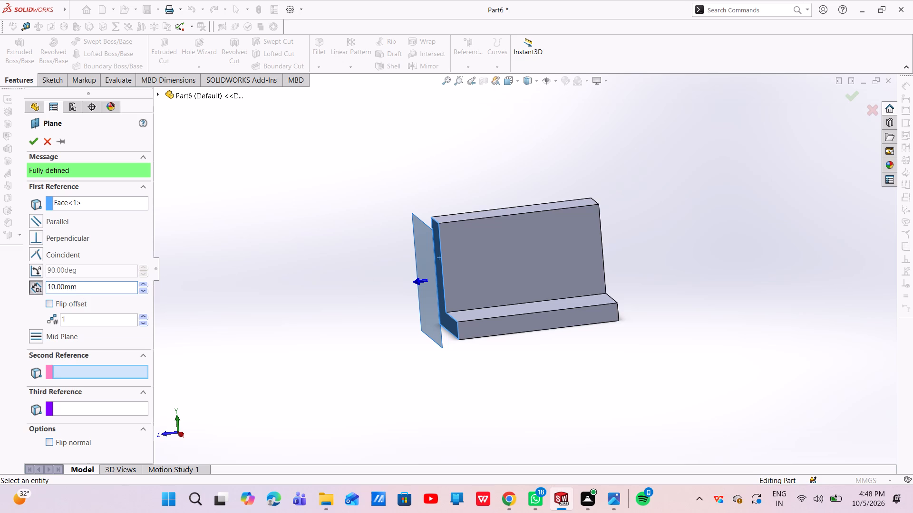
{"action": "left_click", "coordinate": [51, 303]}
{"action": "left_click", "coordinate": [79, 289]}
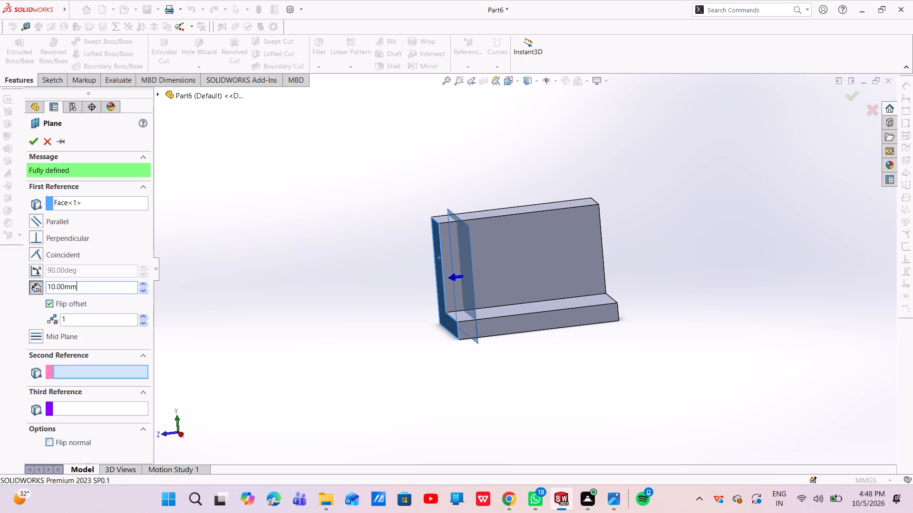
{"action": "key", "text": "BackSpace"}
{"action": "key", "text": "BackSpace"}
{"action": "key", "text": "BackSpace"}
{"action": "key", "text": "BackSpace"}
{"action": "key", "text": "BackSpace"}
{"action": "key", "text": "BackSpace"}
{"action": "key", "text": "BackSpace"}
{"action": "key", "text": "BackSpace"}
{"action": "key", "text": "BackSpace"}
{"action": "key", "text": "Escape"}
Undo the strip's extrusion, its 20 mm width dimension and its profile lines, back to an empty sketch on the plate.
{"action": "key", "text": "ctrl+z"}
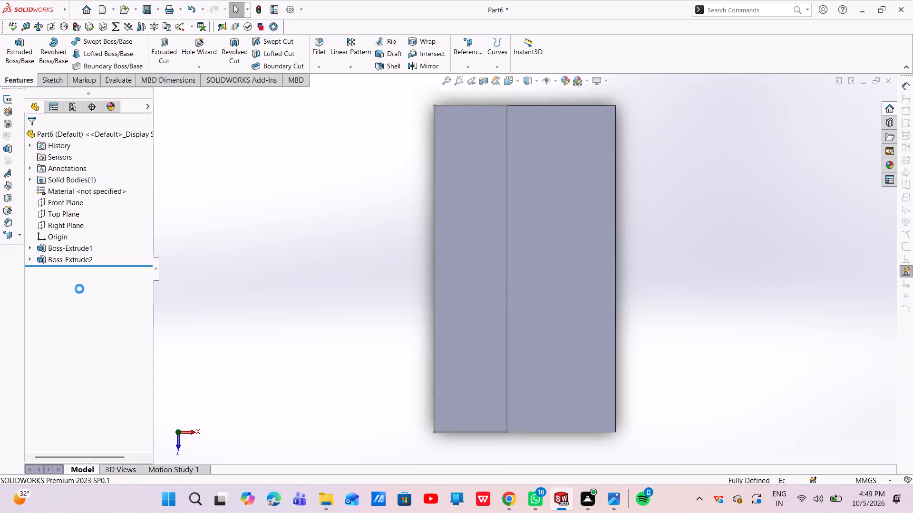
{"action": "key", "text": "ctrl+z"}
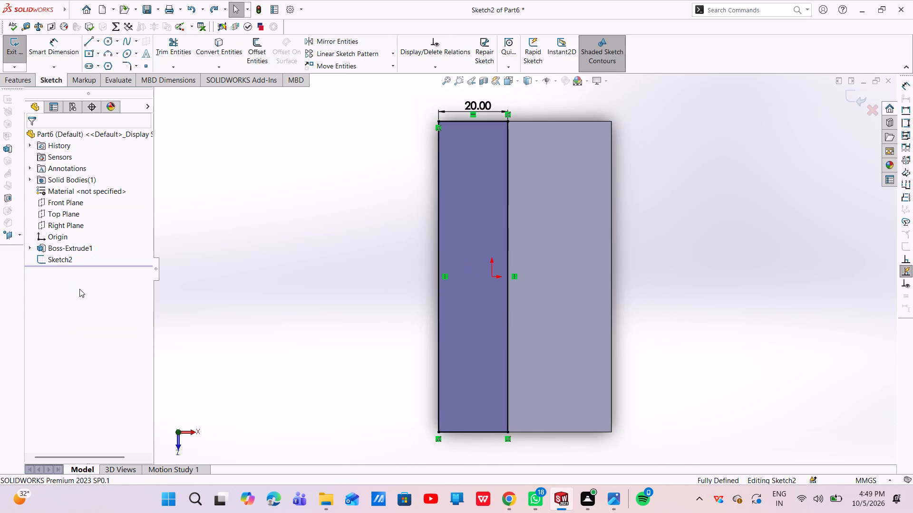
{"action": "key", "text": "ctrl+z"}
{"action": "key", "text": "ctrl+z"}
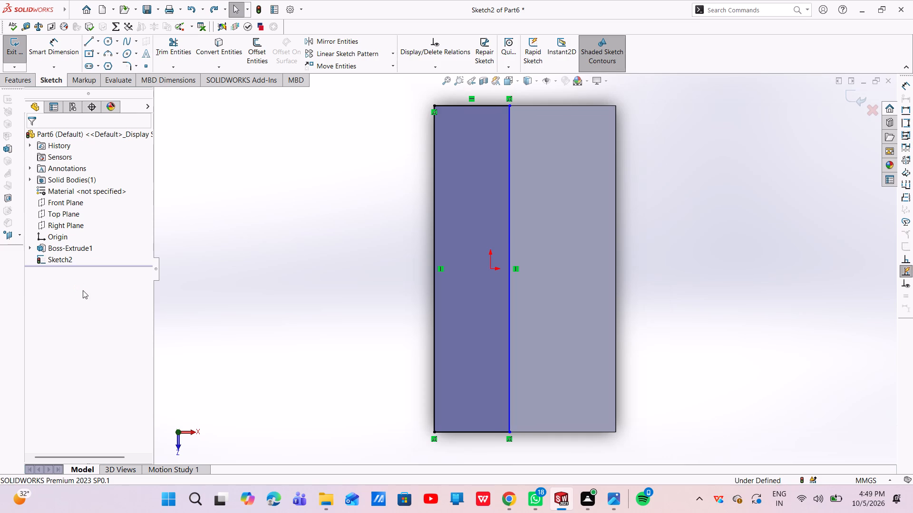
{"action": "key", "text": "ctrl+z"}
{"action": "key", "text": "ctrl+z"}
{"action": "key", "text": "ctrl+z"}
{"action": "key", "text": "ctrl+z"}
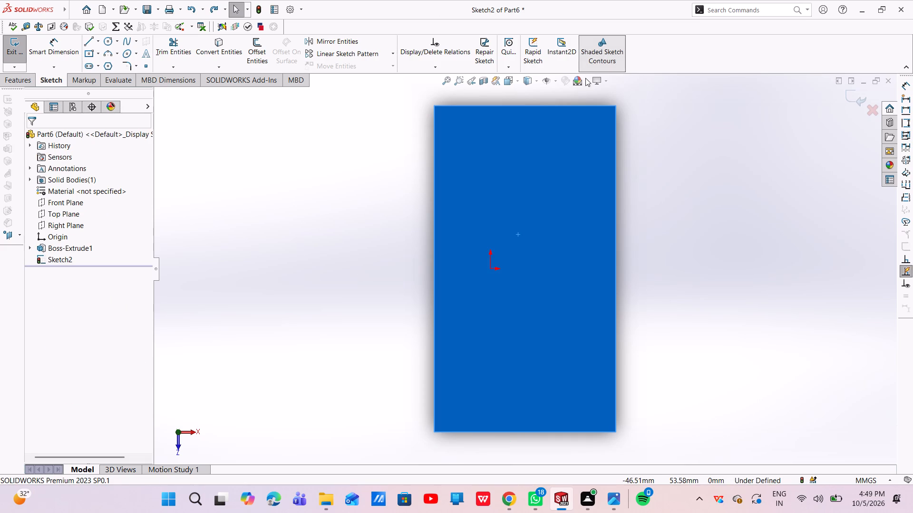
Exit the empty sketch on the base plate's top face.
{"action": "left_click", "coordinate": [21, 83]}
{"action": "left_click", "coordinate": [464, 54]}
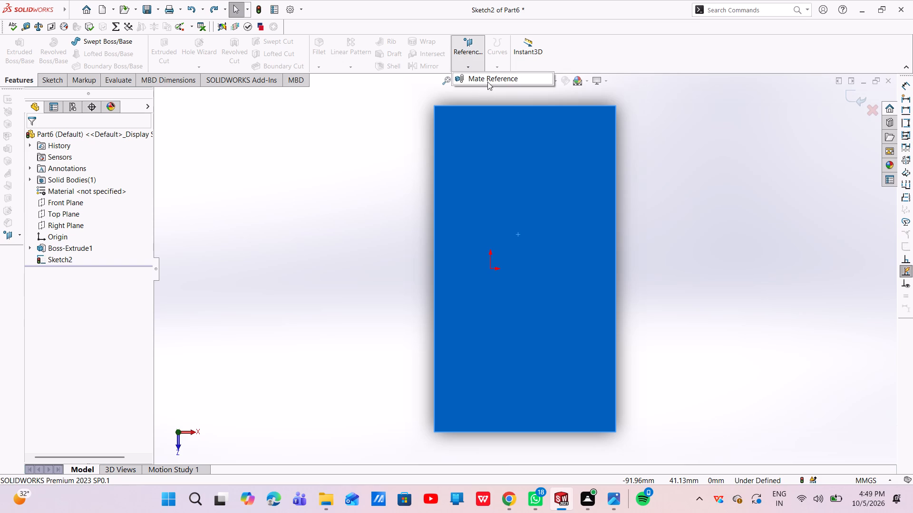
{"action": "left_click", "coordinate": [317, 245]}
{"action": "key", "text": "Escape"}
{"action": "key", "text": "grave"}
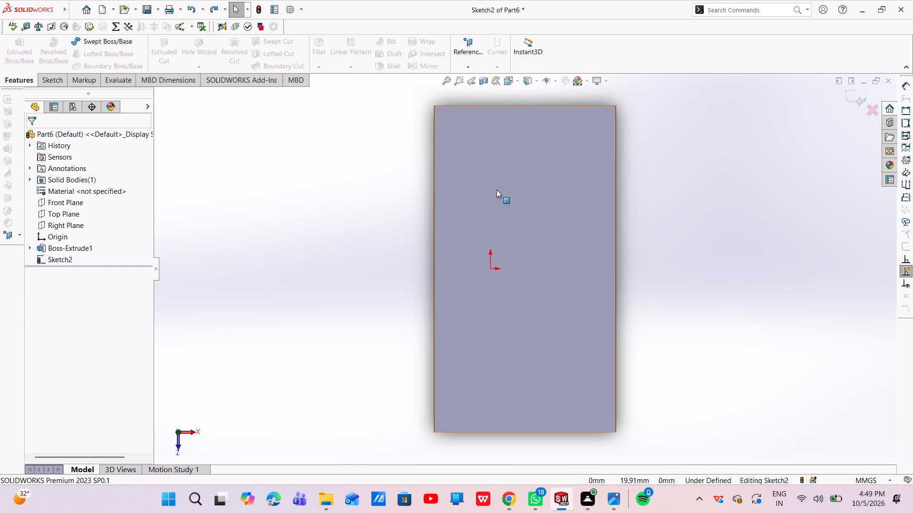
{"action": "scroll", "coordinate": [500, 129], "scroll_direction": "up", "scroll_amount": 4}
{"action": "left_click", "coordinate": [466, 67]}
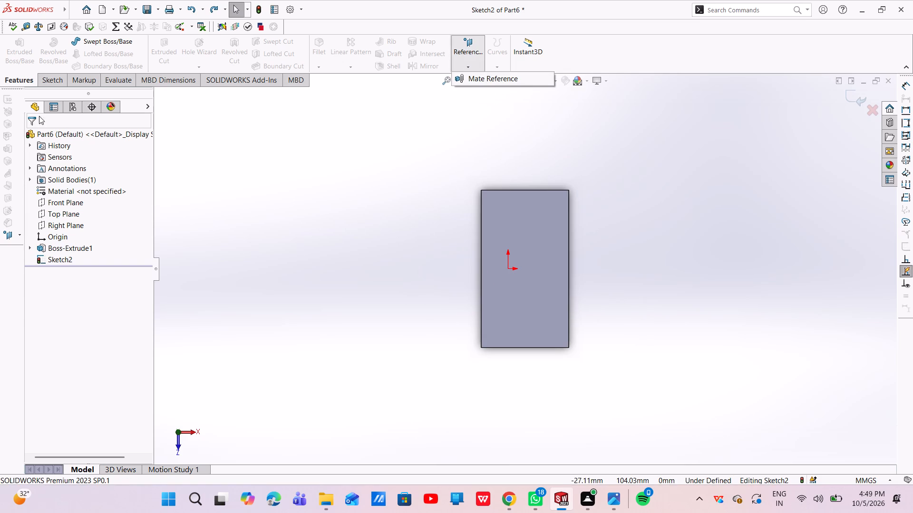
{"action": "left_click", "coordinate": [19, 83]}
{"action": "left_click", "coordinate": [4, 82]}
{"action": "left_click", "coordinate": [52, 80]}
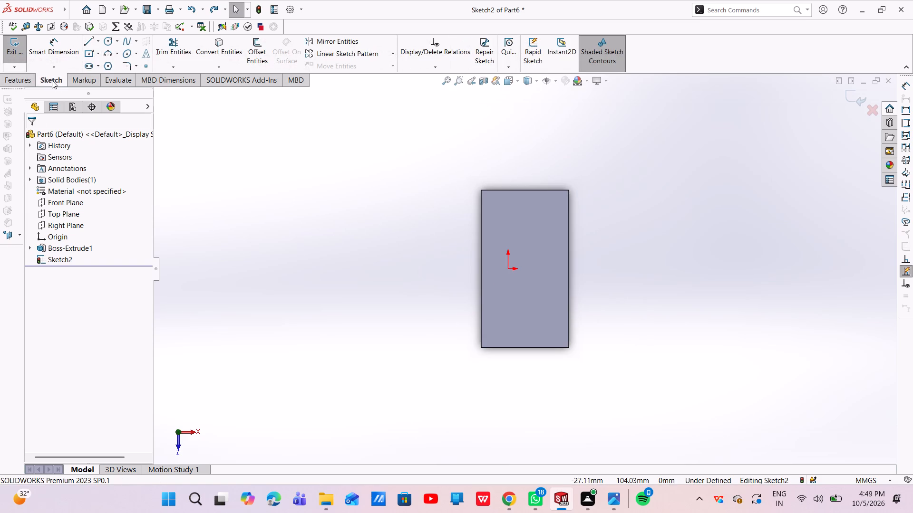
{"action": "left_click", "coordinate": [12, 54]}
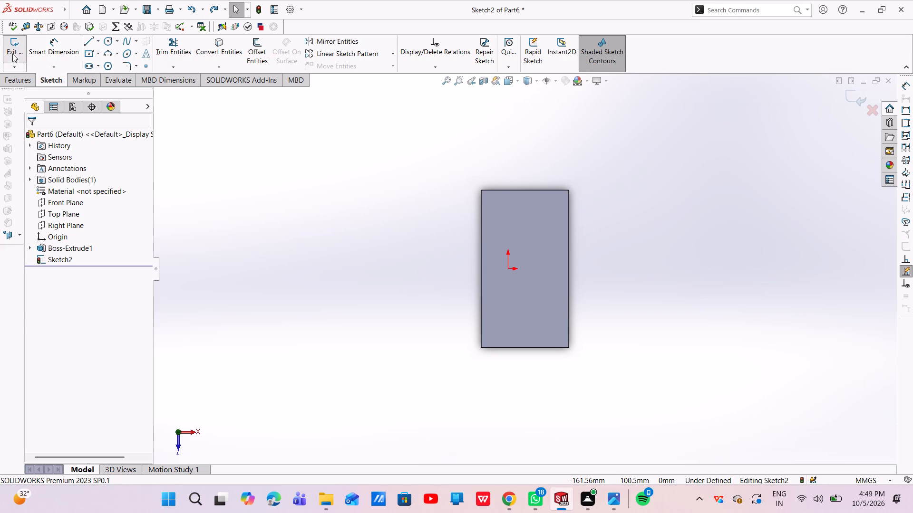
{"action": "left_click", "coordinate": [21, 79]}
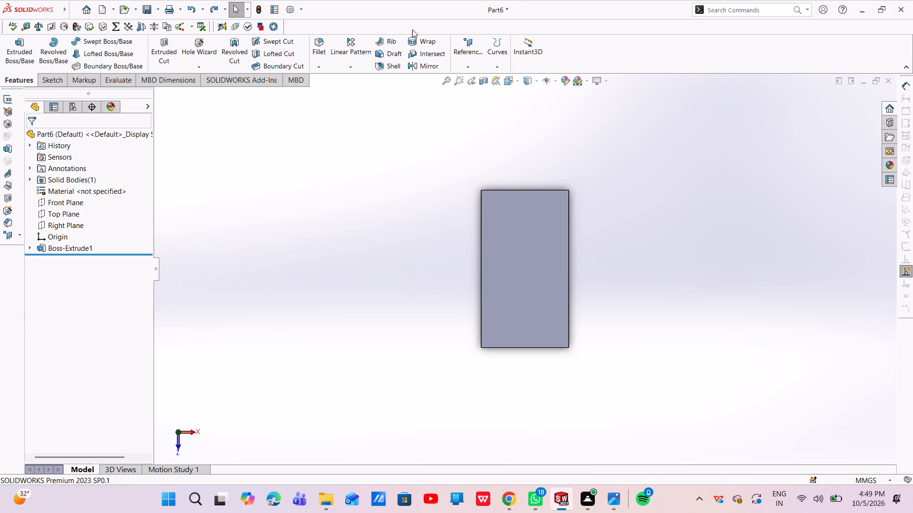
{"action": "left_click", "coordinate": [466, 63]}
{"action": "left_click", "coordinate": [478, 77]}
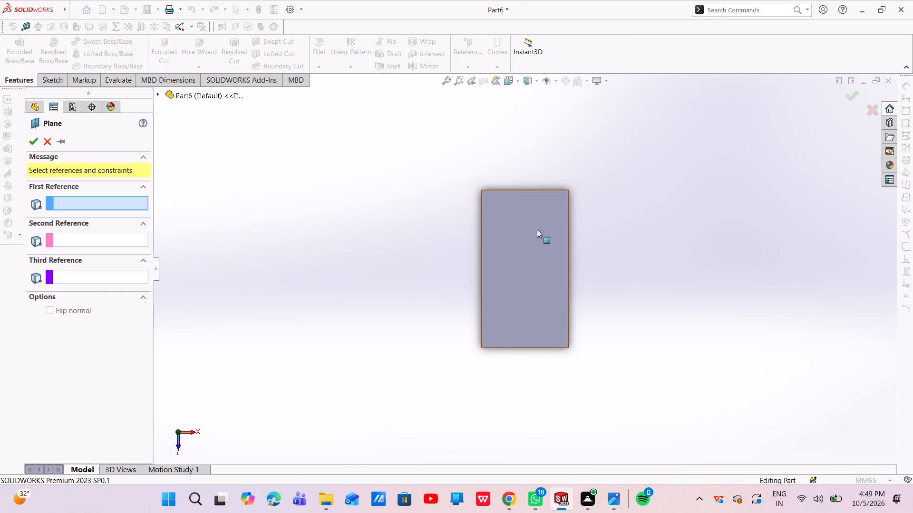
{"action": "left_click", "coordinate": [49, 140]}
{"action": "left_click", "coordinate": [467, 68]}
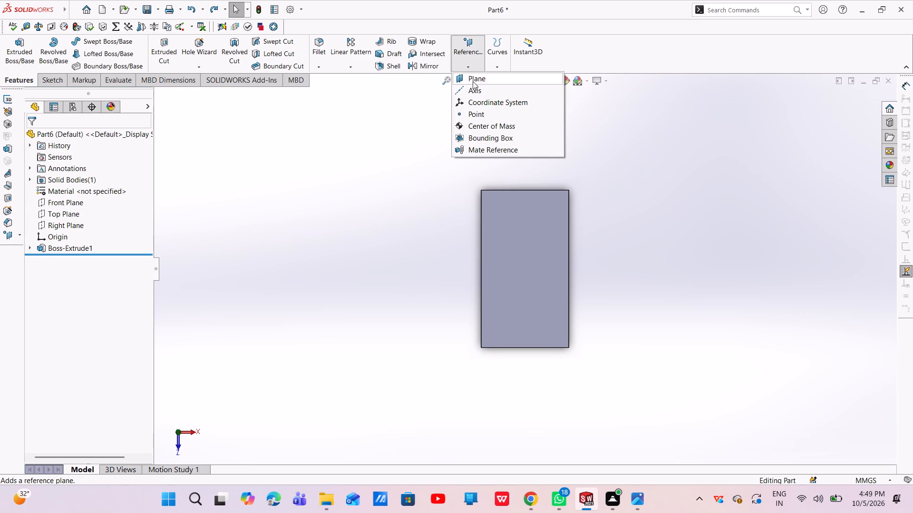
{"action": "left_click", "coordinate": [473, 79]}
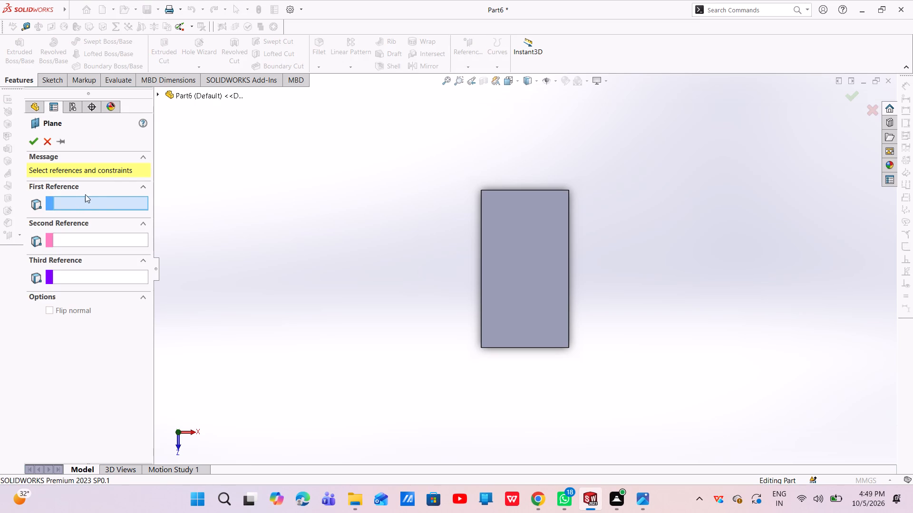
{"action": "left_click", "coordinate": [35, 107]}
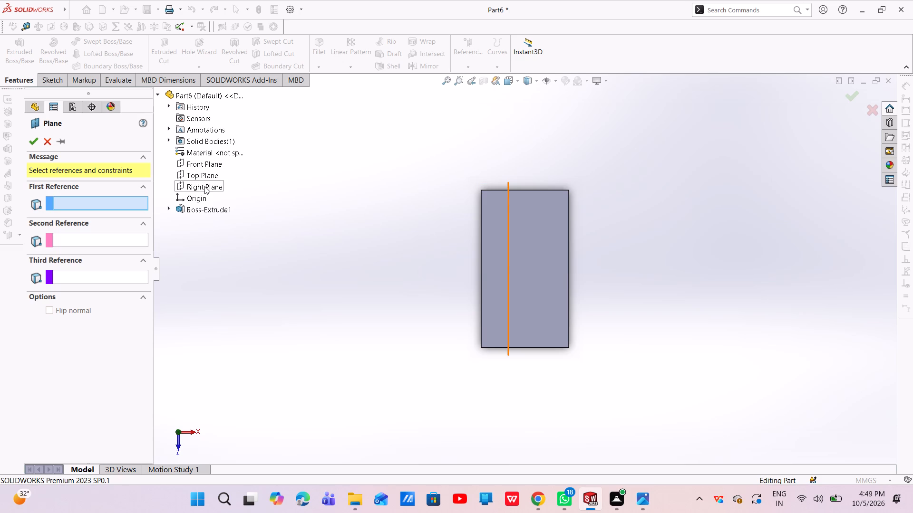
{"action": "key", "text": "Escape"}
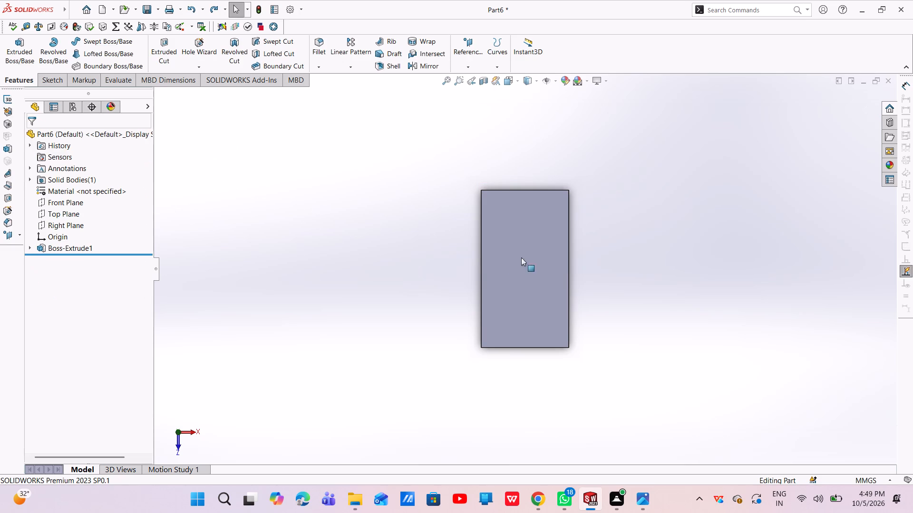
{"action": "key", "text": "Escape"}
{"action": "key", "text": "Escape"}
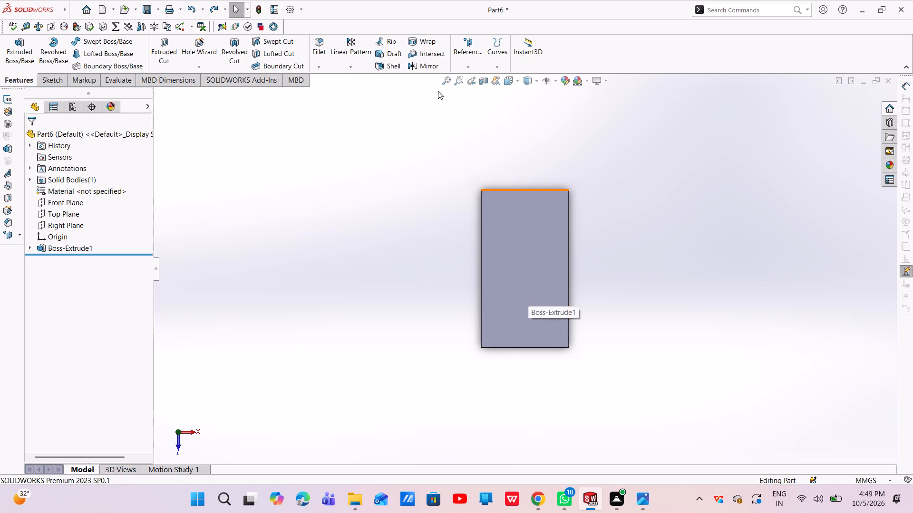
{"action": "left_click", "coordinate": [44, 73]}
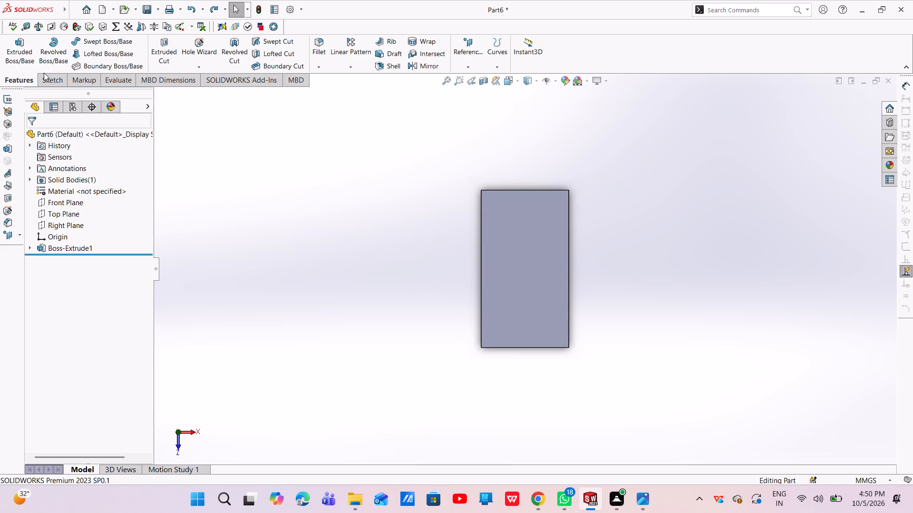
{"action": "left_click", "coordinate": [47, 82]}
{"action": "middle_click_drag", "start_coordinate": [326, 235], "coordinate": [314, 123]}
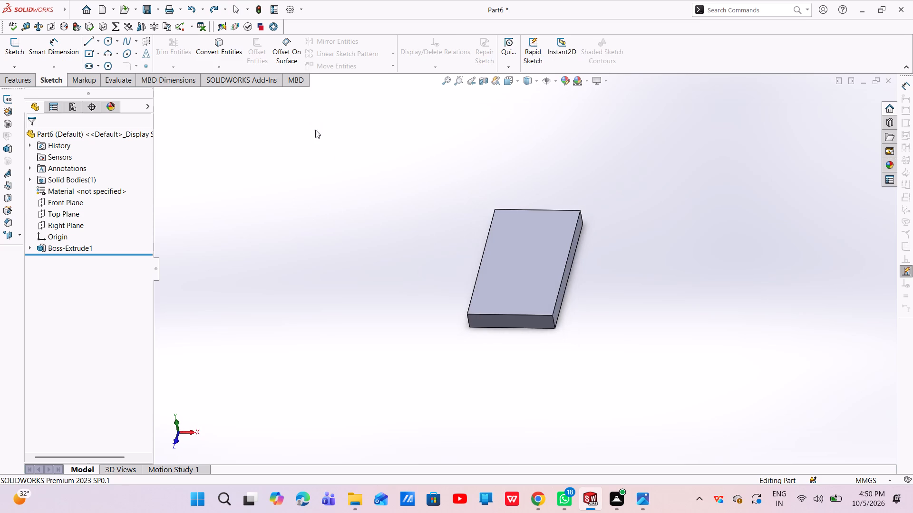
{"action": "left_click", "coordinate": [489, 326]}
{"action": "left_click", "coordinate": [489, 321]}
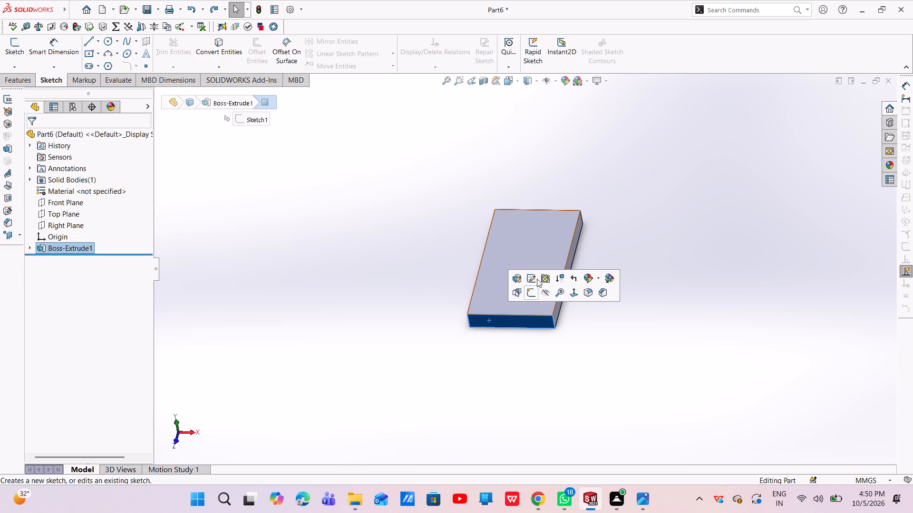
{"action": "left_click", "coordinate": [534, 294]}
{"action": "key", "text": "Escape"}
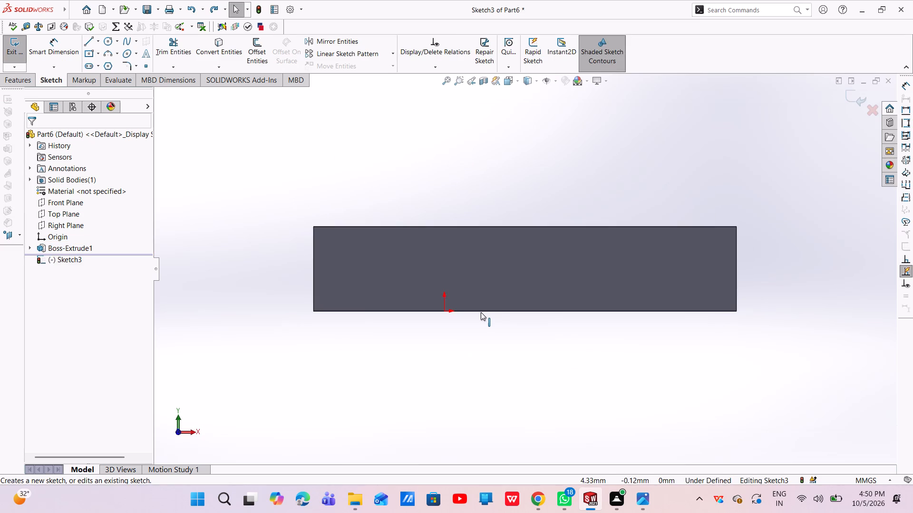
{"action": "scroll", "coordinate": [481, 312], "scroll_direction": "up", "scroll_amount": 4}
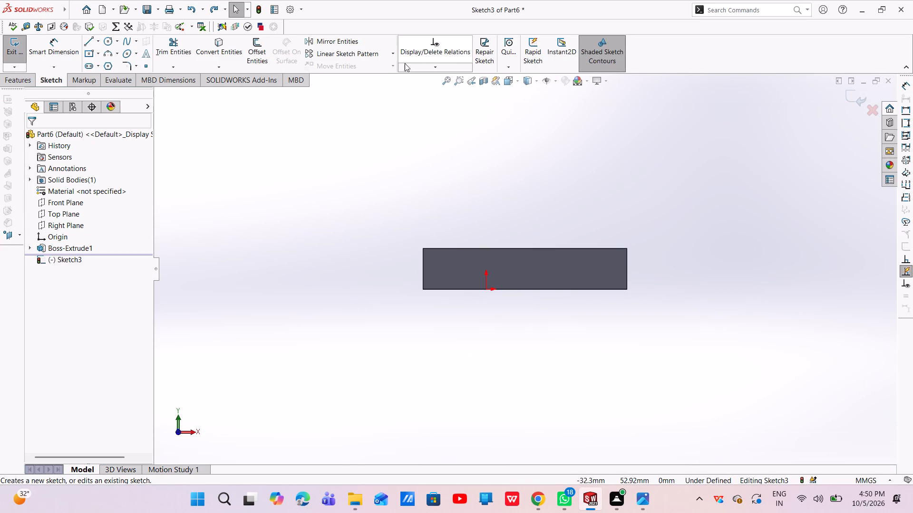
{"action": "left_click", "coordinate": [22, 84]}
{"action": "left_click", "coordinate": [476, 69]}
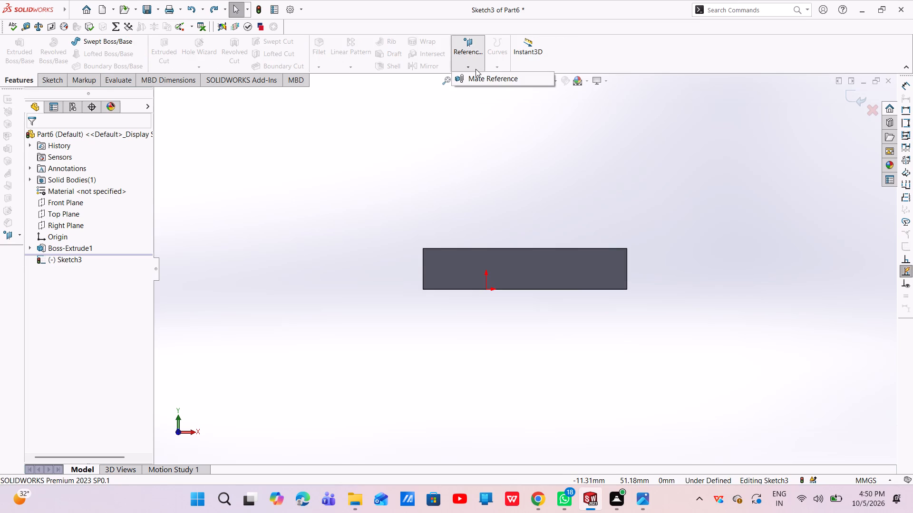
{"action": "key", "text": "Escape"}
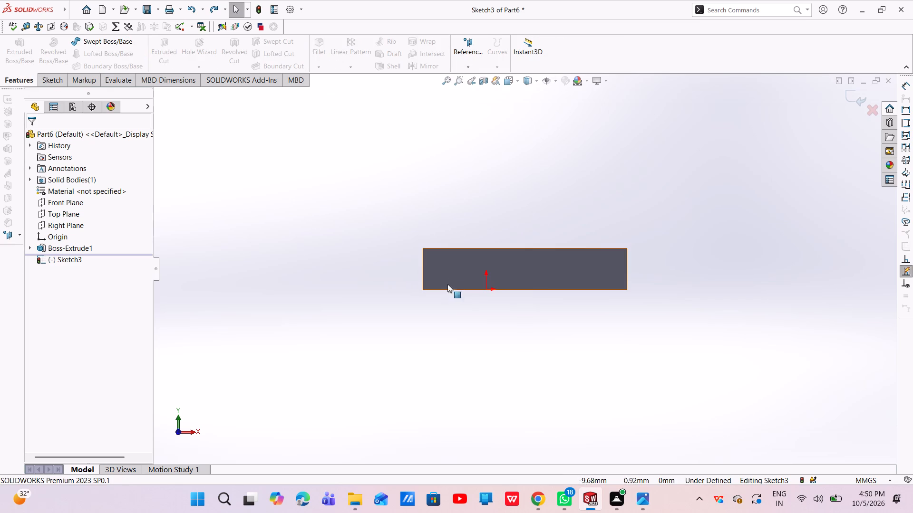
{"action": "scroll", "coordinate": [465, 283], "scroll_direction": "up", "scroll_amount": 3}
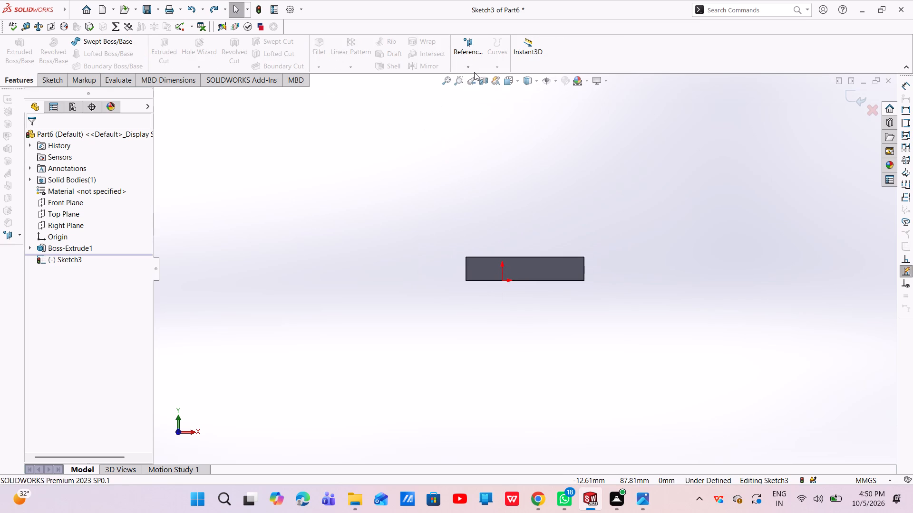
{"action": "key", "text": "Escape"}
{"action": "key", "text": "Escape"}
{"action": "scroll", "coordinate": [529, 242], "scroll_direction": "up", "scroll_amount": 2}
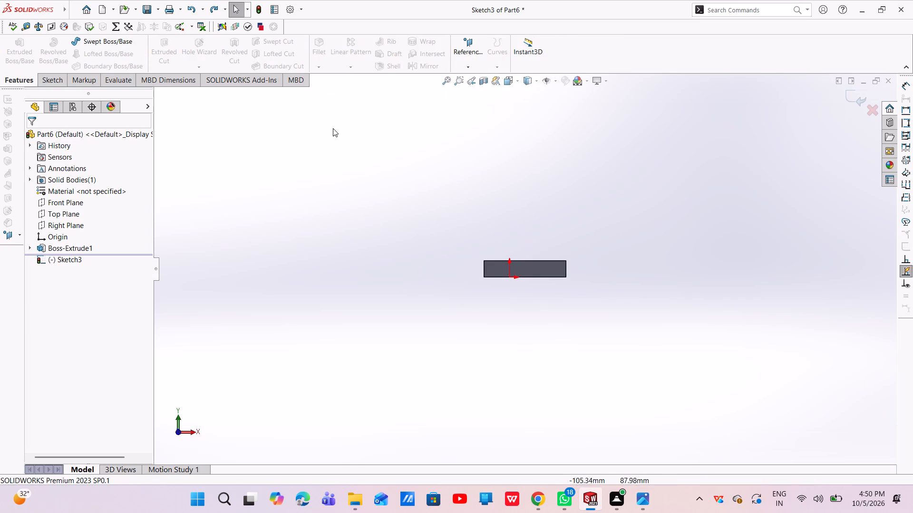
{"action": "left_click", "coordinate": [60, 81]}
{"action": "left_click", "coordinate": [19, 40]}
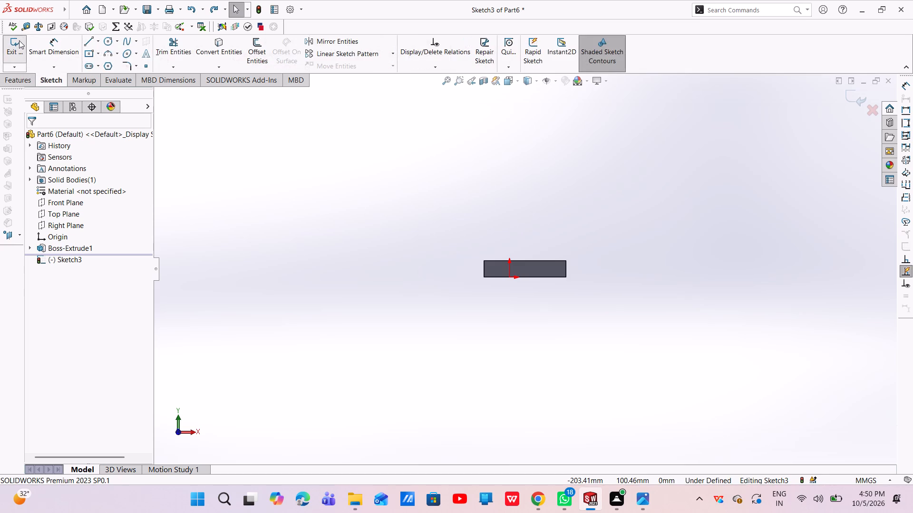
Start a new reference plane using the Front Plane as its first reference.
{"action": "left_click", "coordinate": [28, 75]}
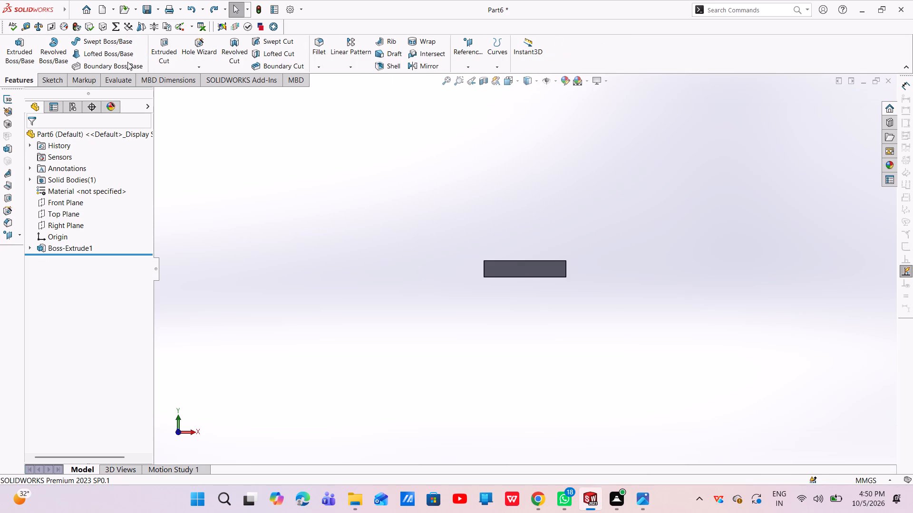
{"action": "left_click", "coordinate": [465, 66]}
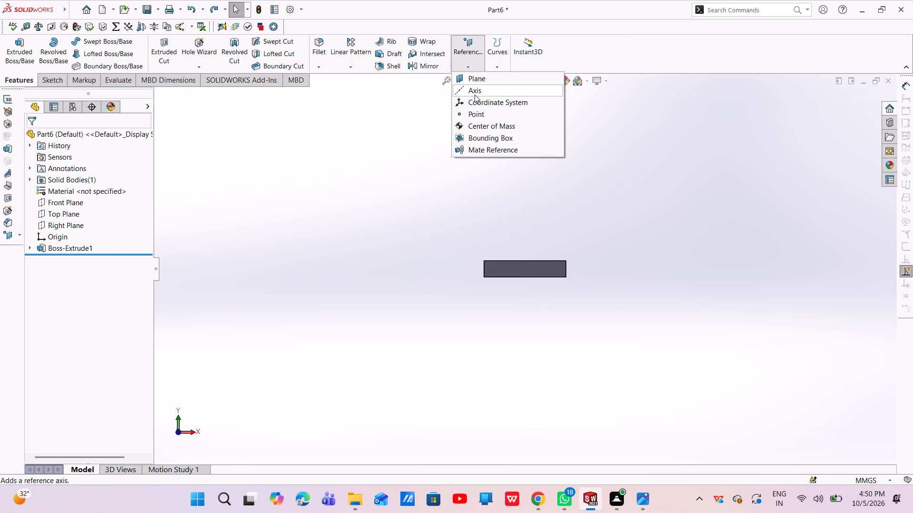
{"action": "left_click", "coordinate": [475, 78]}
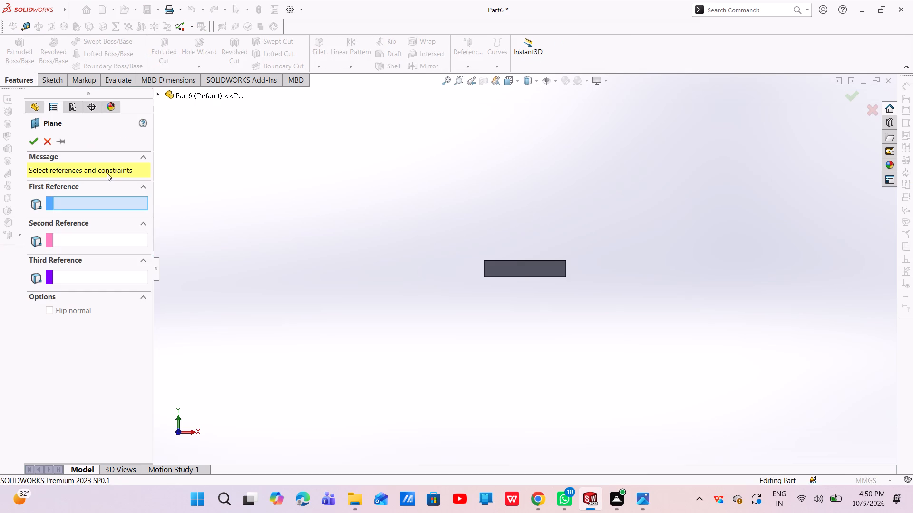
{"action": "left_click", "coordinate": [29, 104]}
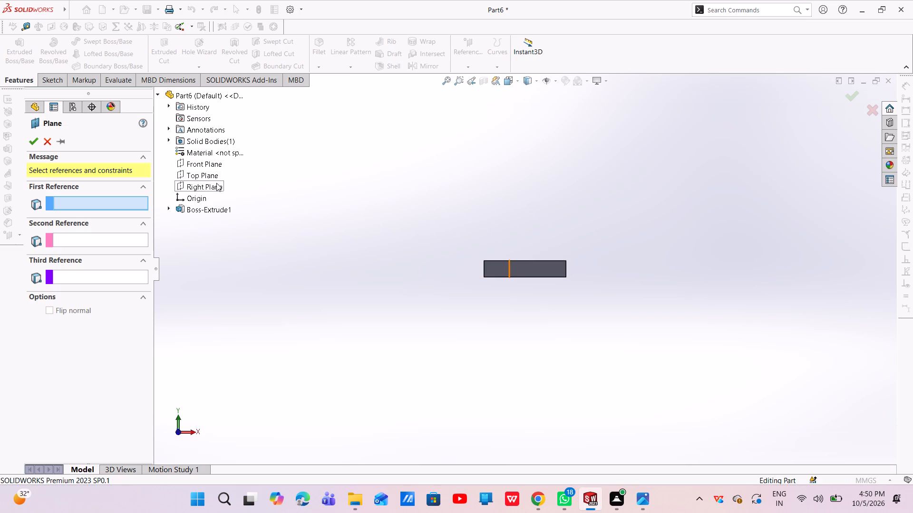
{"action": "left_click", "coordinate": [212, 167]}
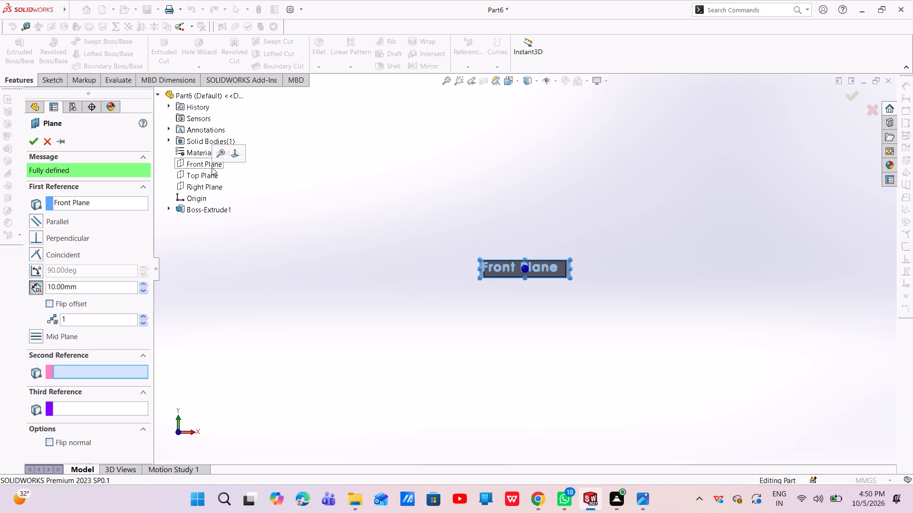
{"action": "scroll", "coordinate": [533, 267], "scroll_direction": "down", "scroll_amount": 2}
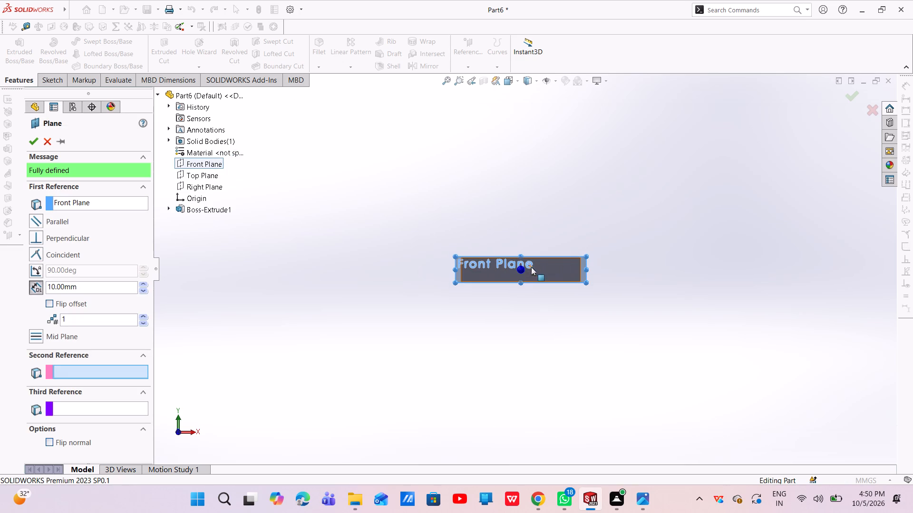
{"action": "left_click_drag", "start_coordinate": [521, 255], "coordinate": [522, 247]}
{"action": "left_click_drag", "start_coordinate": [519, 253], "coordinate": [526, 222]}
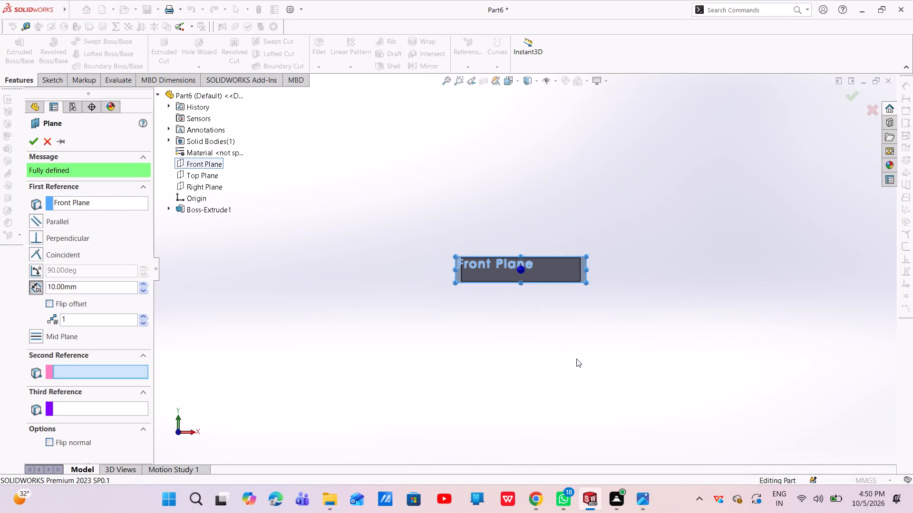
{"action": "middle_click_drag", "start_coordinate": [650, 360], "coordinate": [572, 381]}
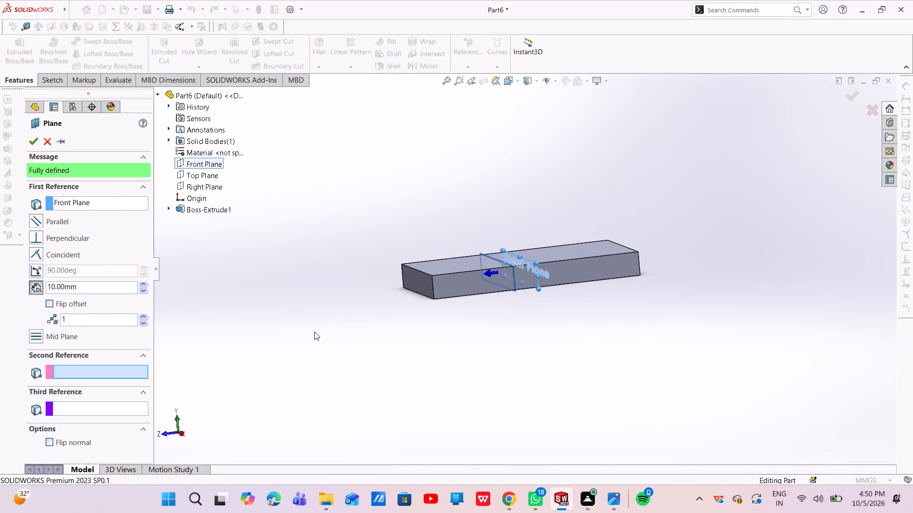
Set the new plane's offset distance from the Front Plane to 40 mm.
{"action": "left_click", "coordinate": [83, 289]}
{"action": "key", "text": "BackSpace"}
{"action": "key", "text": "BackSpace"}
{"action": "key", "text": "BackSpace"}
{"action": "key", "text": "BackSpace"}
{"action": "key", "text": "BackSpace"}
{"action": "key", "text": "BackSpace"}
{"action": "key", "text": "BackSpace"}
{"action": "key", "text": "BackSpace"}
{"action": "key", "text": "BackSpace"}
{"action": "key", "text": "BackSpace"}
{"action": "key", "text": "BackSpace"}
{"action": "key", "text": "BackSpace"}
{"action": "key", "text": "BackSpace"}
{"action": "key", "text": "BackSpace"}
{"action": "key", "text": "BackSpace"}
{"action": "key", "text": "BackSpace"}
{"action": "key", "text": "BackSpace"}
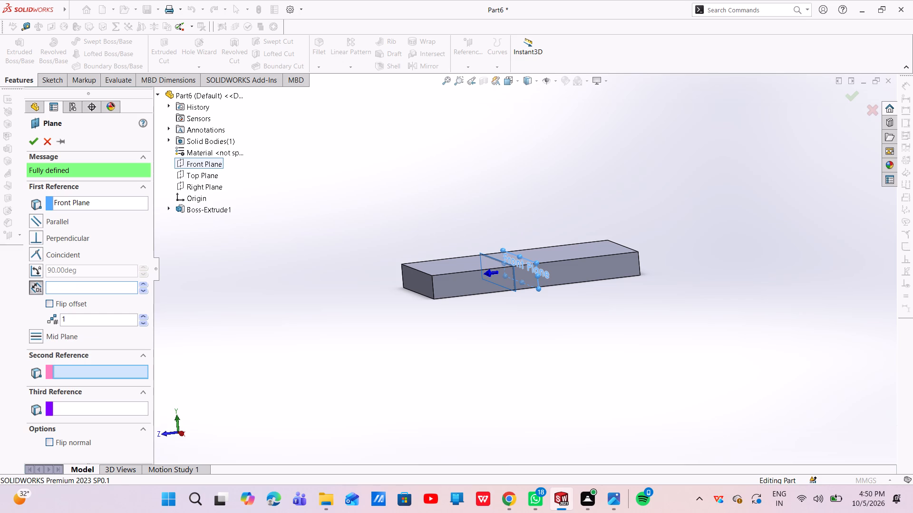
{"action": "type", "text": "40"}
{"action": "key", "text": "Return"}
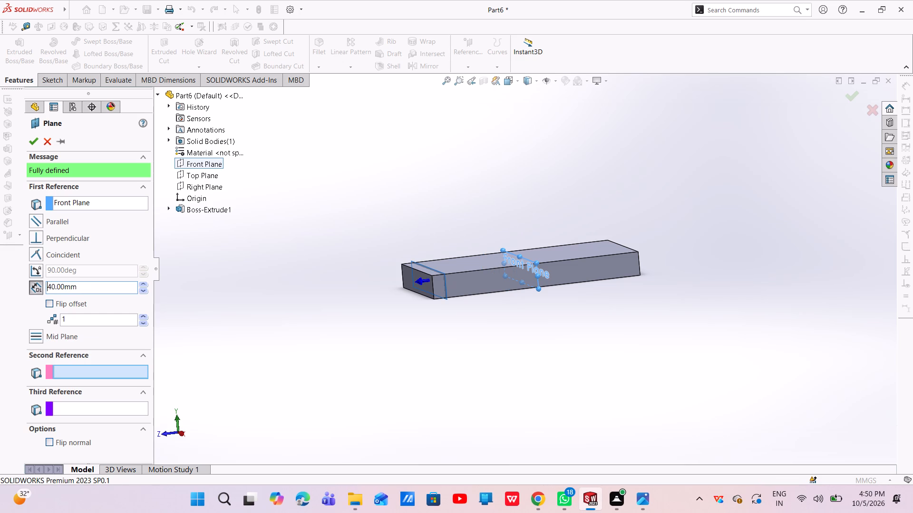
Set the new plane's offset distance from the Front Plane to 45 mm.
{"action": "left_click", "coordinate": [83, 291]}
{"action": "key", "text": "BackSpace"}
{"action": "key", "text": "BackSpace"}
{"action": "key", "text": "BackSpace"}
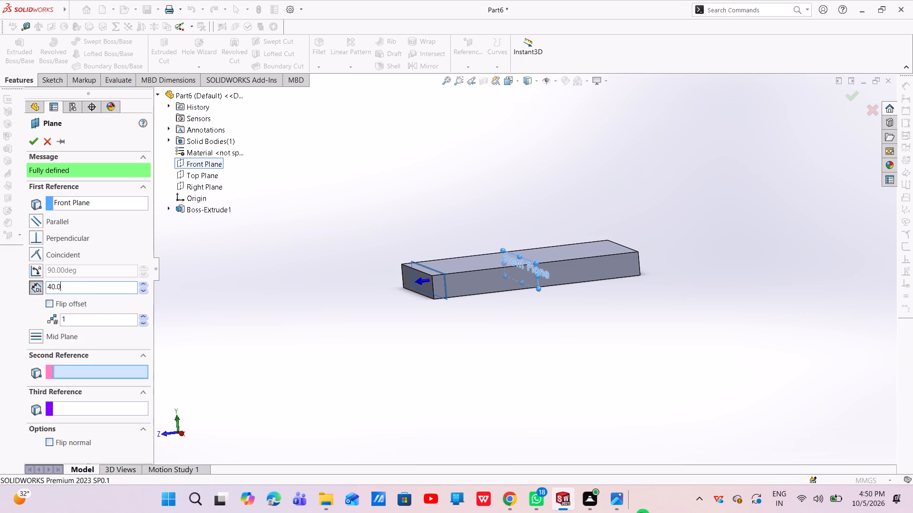
{"action": "key", "text": "BackSpace"}
{"action": "key", "text": "BackSpace"}
{"action": "key", "text": "BackSpace"}
{"action": "key", "text": "BackSpace"}
{"action": "key", "text": "BackSpace"}
{"action": "key", "text": "BackSpace"}
{"action": "key", "text": "BackSpace"}
{"action": "type", "text": "45"}
{"action": "key", "text": "Return"}
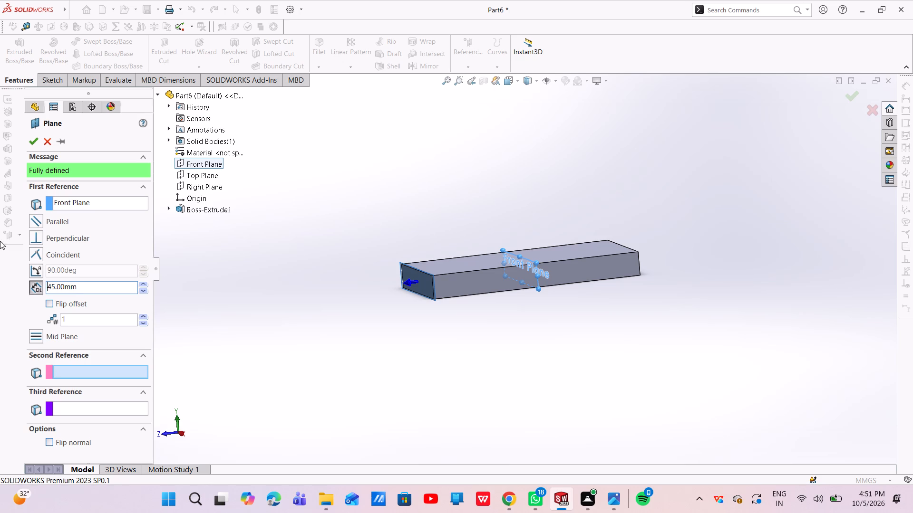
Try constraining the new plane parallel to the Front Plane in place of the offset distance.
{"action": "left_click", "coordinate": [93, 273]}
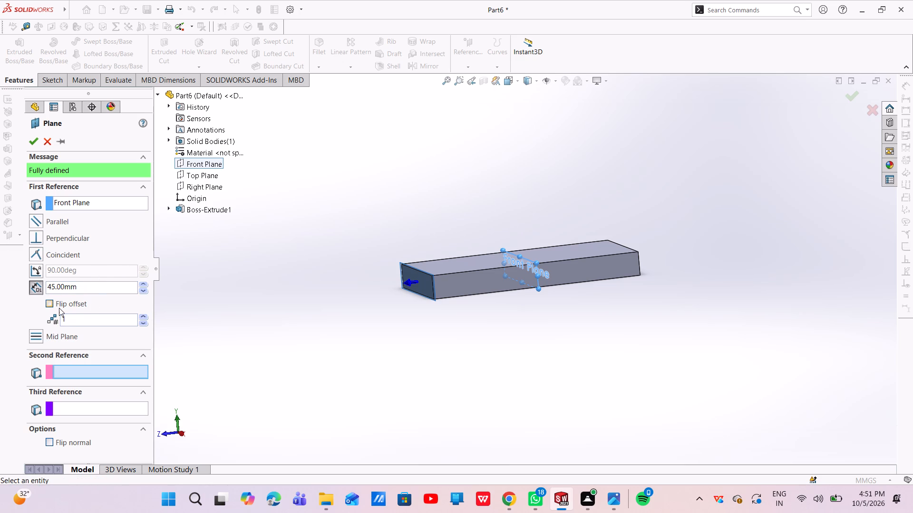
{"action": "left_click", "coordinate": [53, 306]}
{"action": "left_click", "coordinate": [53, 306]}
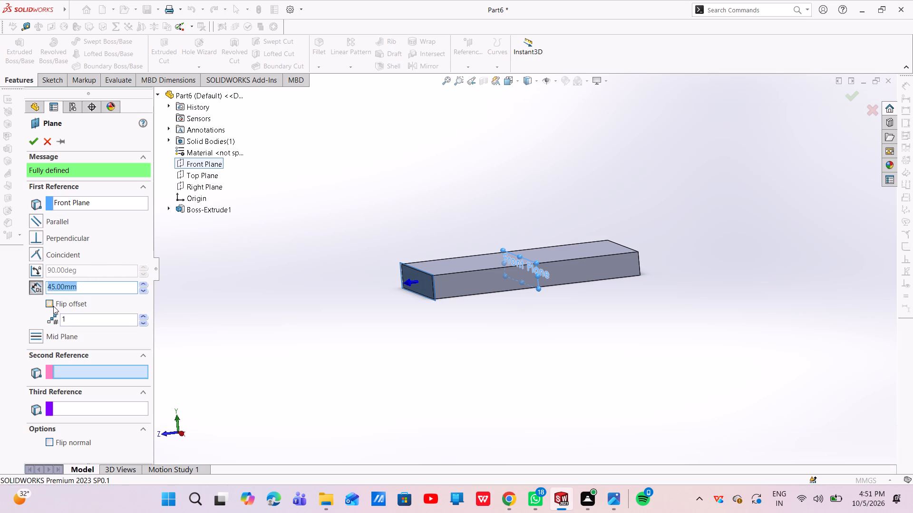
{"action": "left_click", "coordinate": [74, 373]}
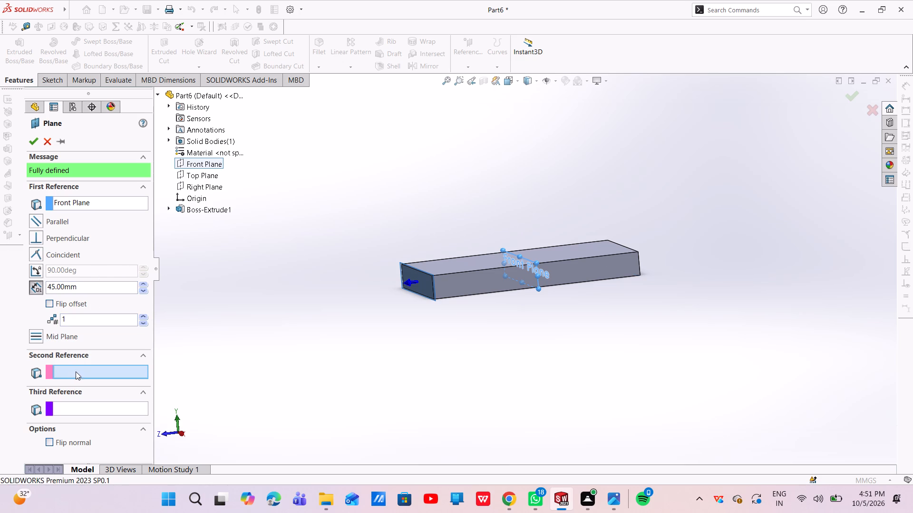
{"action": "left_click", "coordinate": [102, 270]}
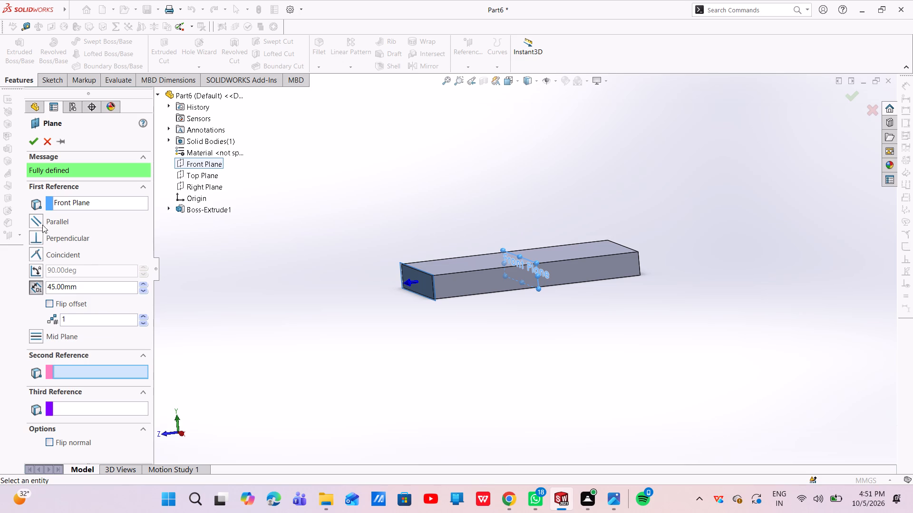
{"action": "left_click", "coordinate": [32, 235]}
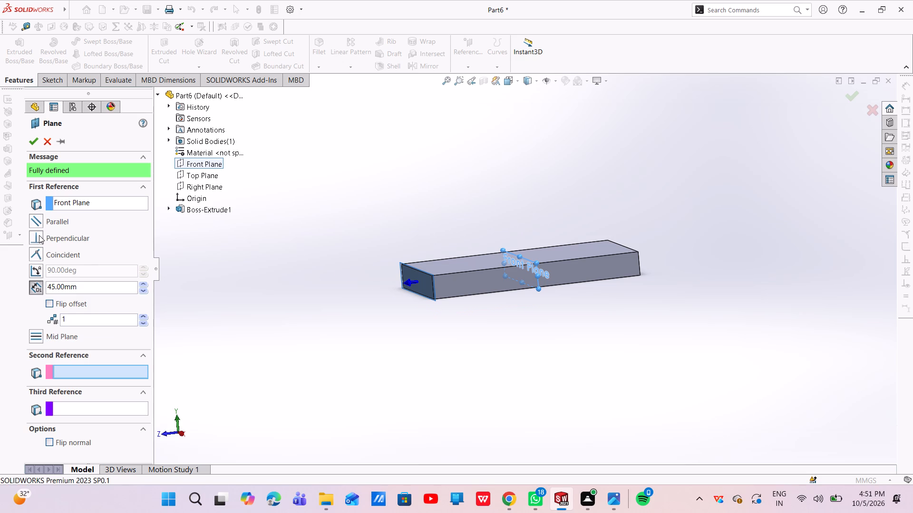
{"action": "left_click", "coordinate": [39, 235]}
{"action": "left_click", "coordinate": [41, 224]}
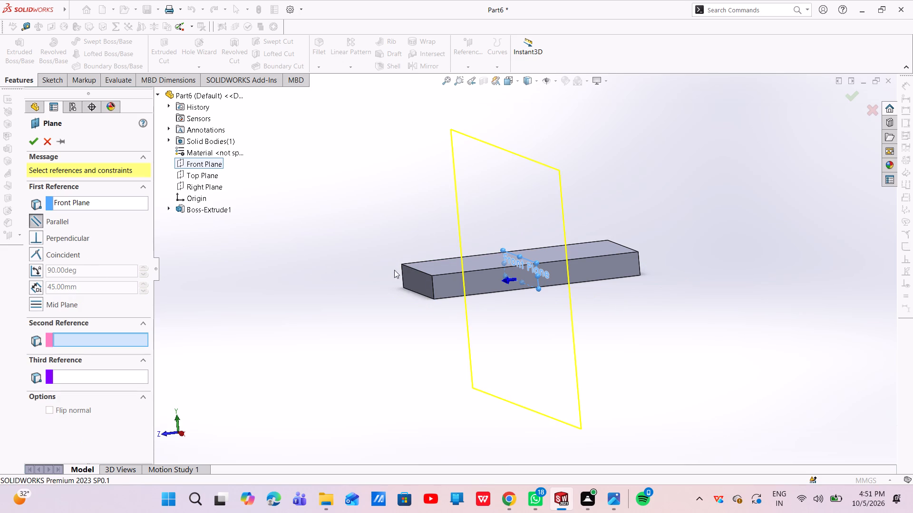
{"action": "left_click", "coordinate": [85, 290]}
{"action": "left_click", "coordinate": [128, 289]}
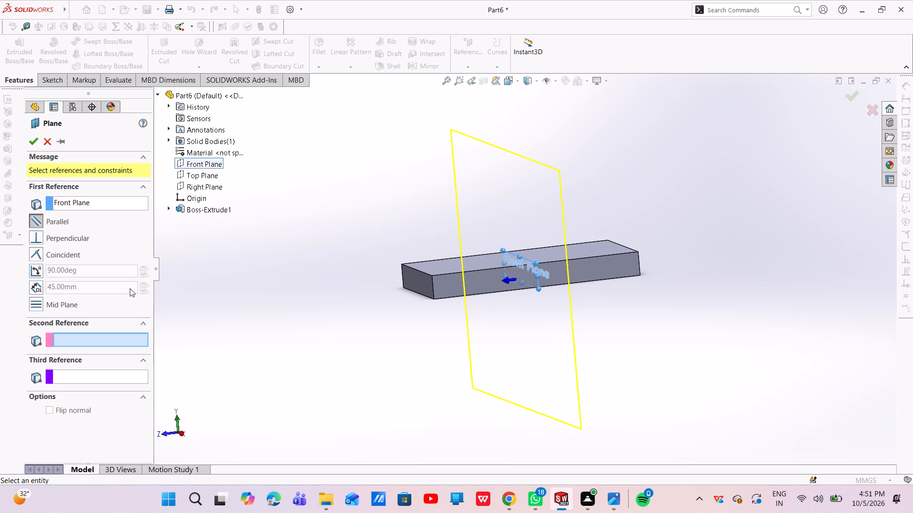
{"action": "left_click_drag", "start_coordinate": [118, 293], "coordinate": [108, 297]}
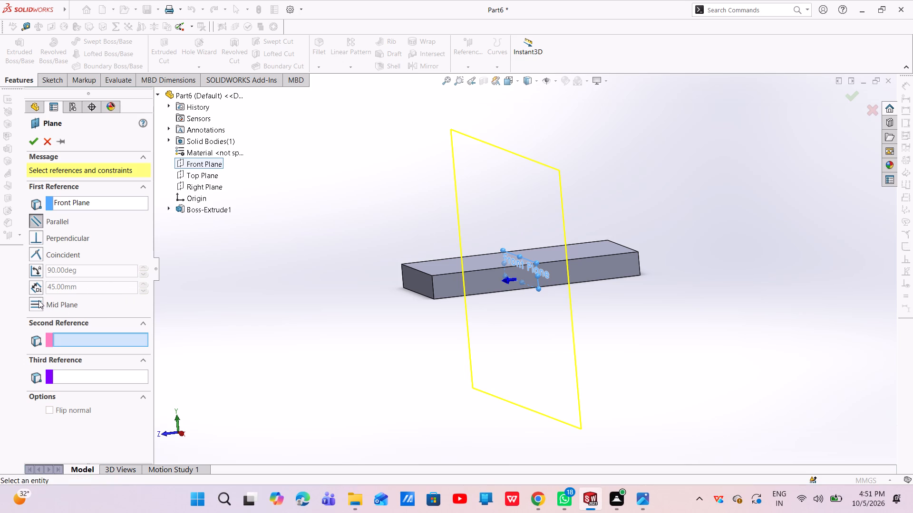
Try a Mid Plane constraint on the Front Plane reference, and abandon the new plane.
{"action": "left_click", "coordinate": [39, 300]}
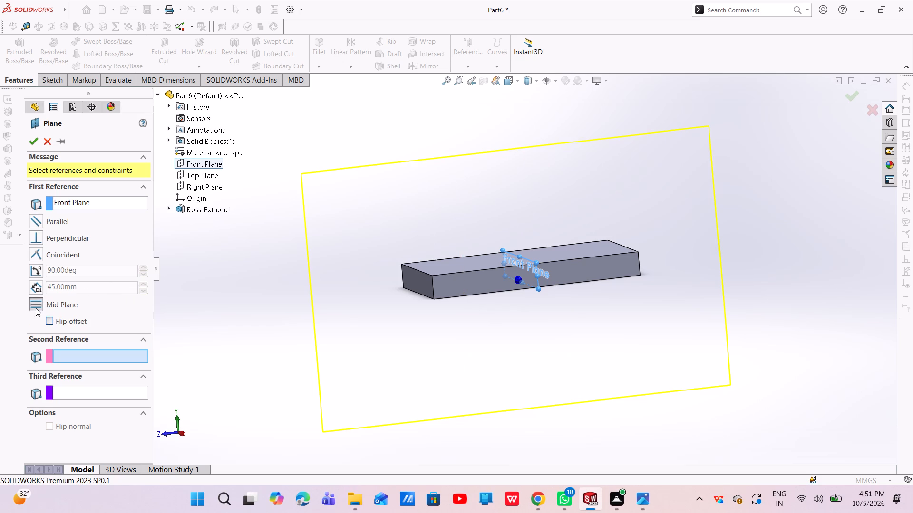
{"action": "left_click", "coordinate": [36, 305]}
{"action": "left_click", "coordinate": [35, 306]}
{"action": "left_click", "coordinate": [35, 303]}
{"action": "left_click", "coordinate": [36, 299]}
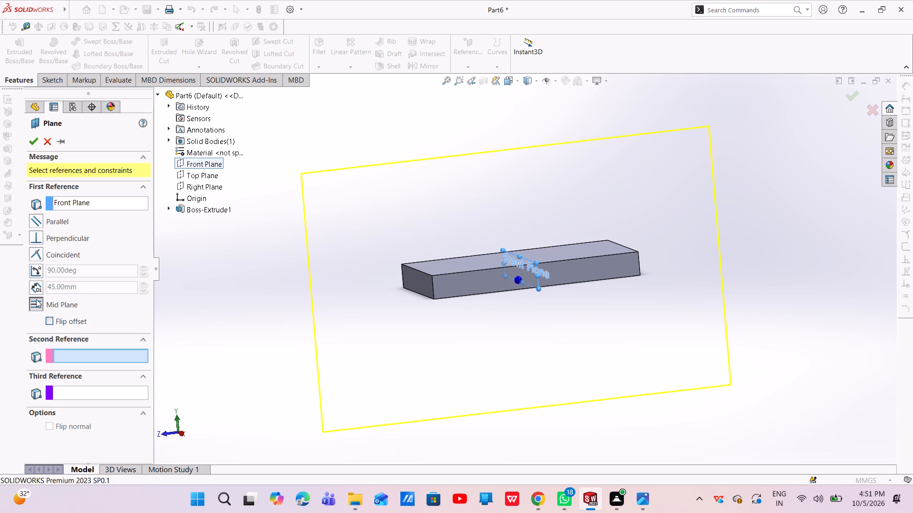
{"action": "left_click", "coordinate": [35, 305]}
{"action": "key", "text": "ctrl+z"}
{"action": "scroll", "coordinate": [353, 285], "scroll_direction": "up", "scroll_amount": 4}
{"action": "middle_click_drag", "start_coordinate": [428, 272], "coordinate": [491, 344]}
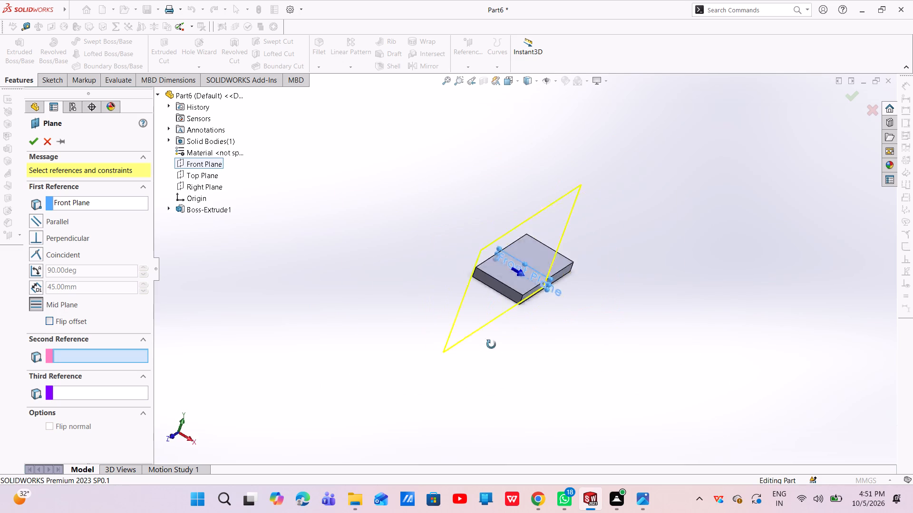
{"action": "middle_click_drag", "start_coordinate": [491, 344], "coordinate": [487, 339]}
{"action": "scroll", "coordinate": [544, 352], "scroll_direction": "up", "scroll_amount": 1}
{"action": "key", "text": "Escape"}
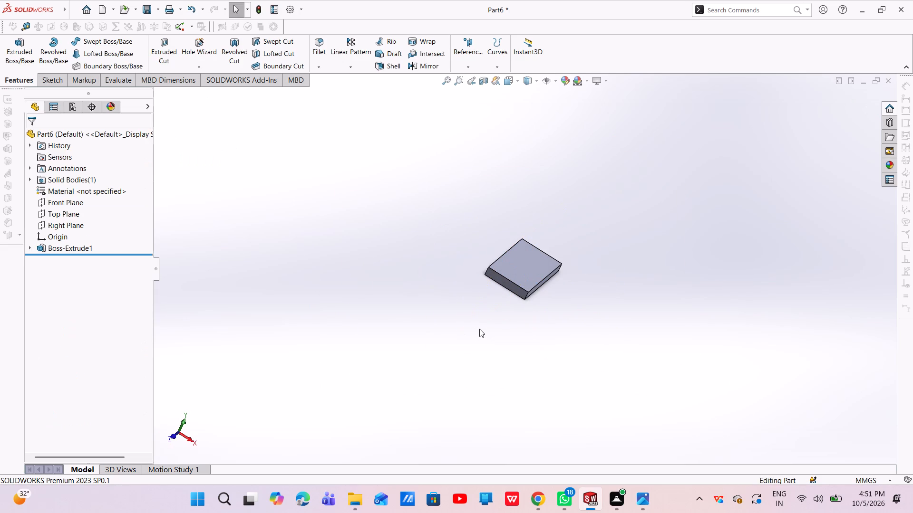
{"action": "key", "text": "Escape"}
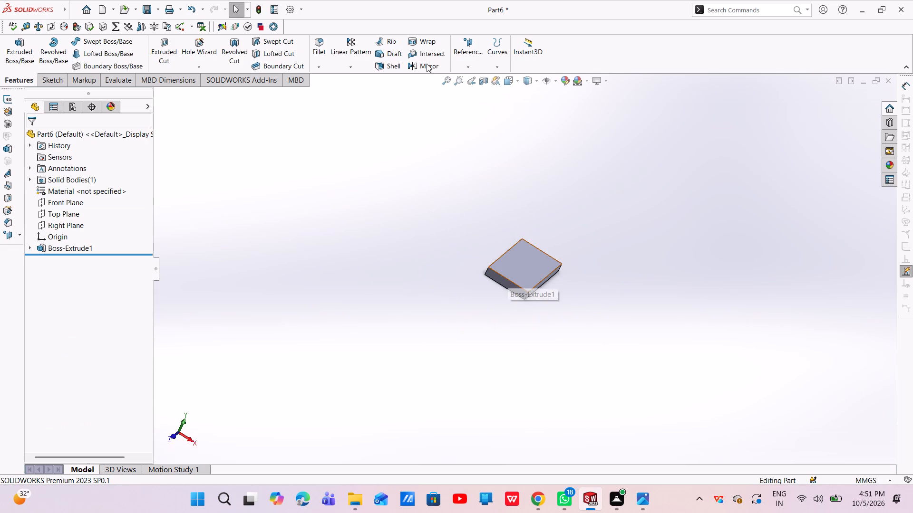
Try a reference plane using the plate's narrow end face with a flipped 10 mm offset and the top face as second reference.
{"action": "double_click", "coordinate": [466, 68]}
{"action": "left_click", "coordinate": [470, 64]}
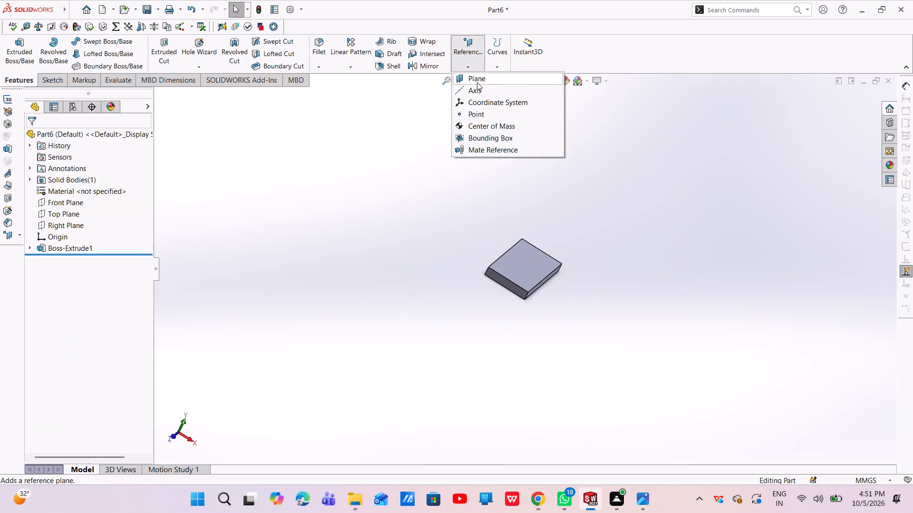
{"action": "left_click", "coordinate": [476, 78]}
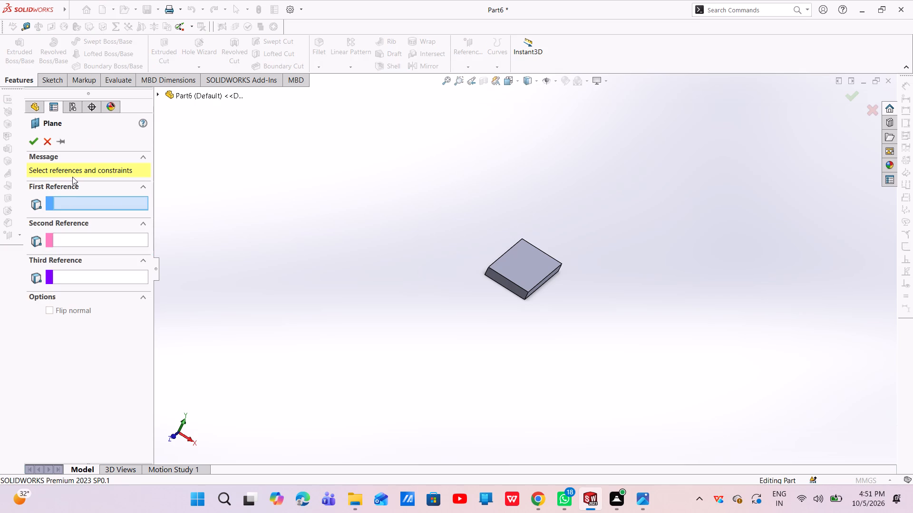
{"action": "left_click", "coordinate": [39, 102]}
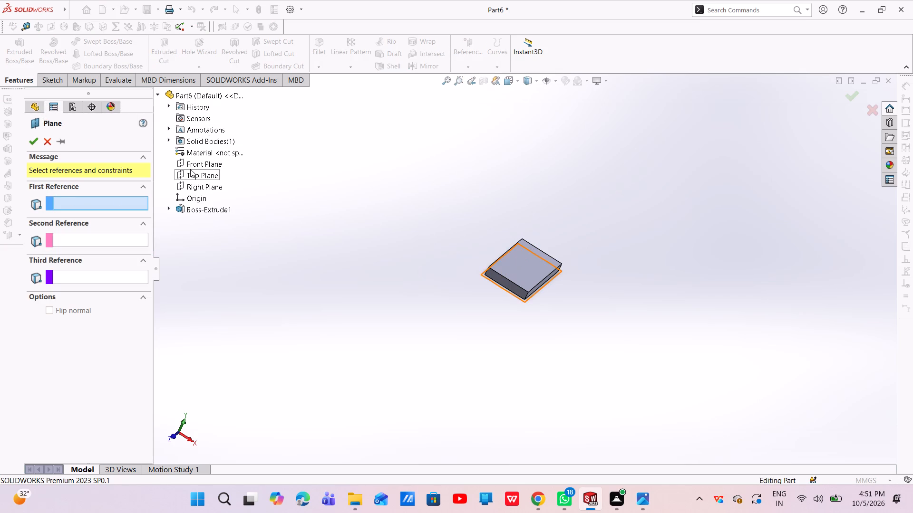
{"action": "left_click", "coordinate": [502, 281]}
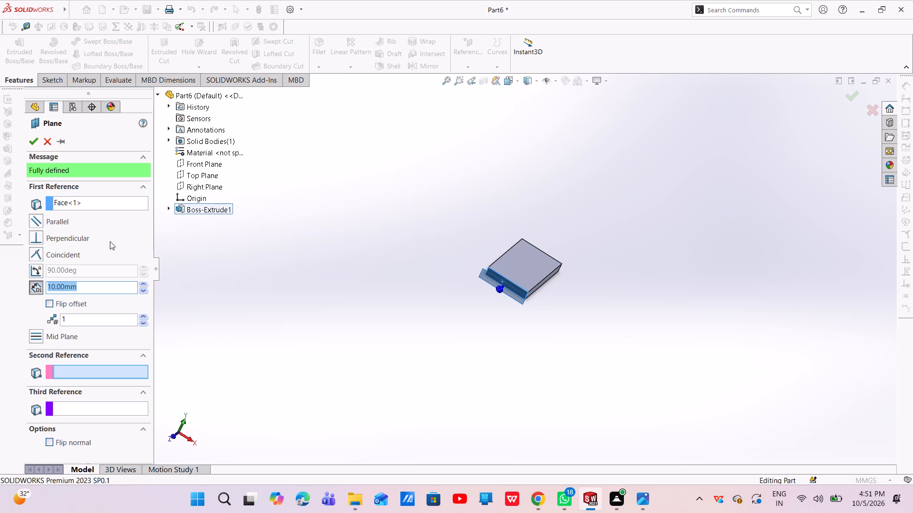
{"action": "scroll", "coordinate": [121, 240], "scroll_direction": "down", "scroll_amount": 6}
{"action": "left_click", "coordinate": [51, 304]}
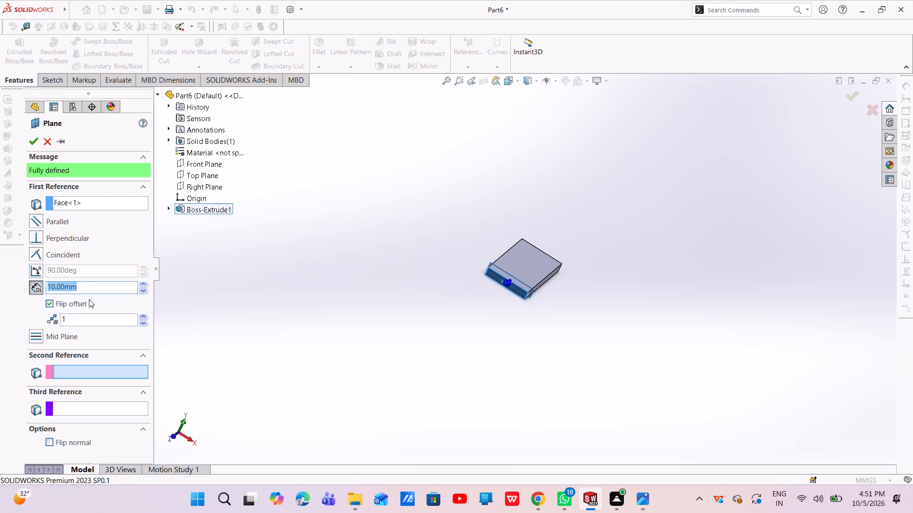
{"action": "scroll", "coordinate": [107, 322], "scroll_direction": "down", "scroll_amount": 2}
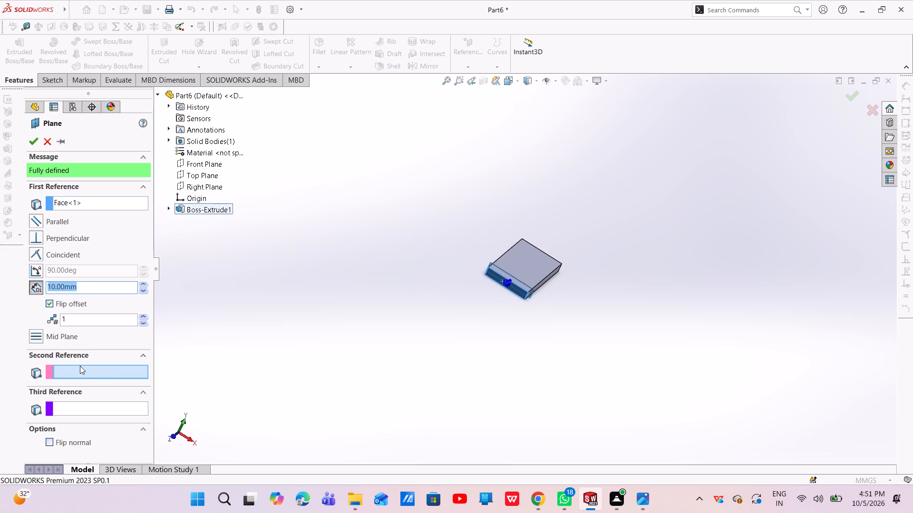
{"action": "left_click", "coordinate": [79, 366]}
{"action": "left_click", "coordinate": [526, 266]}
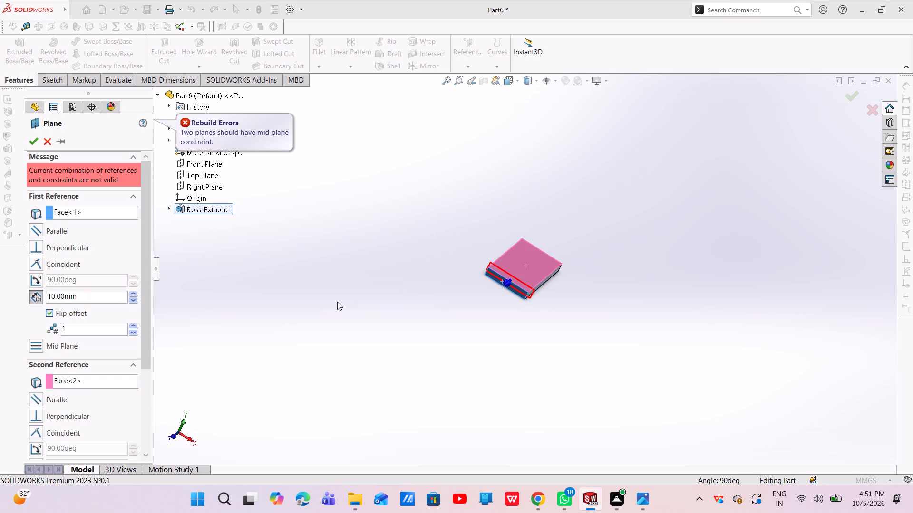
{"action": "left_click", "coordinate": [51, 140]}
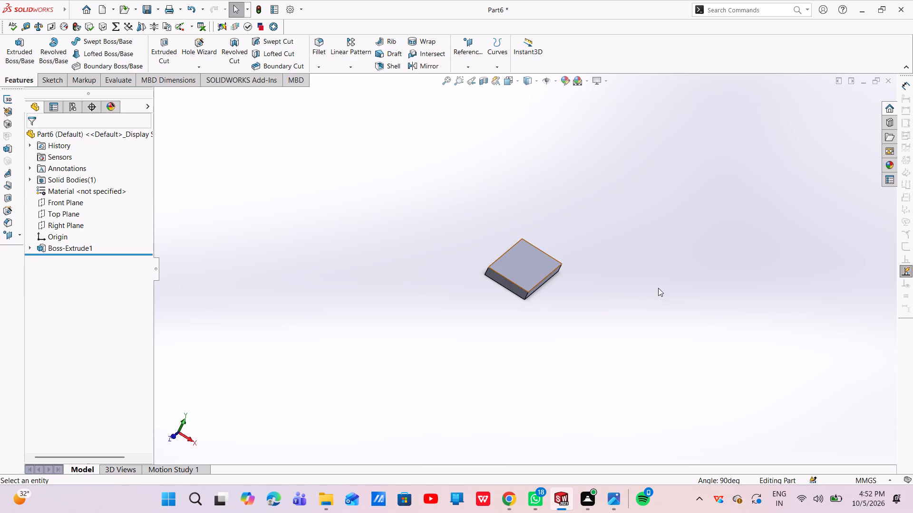
On the plate's top face, sketch a four-line rectangle along one long edge, about 15.4 mm wide and 90 mm long.
{"action": "left_click", "coordinate": [527, 274]}
{"action": "left_click", "coordinate": [565, 249]}
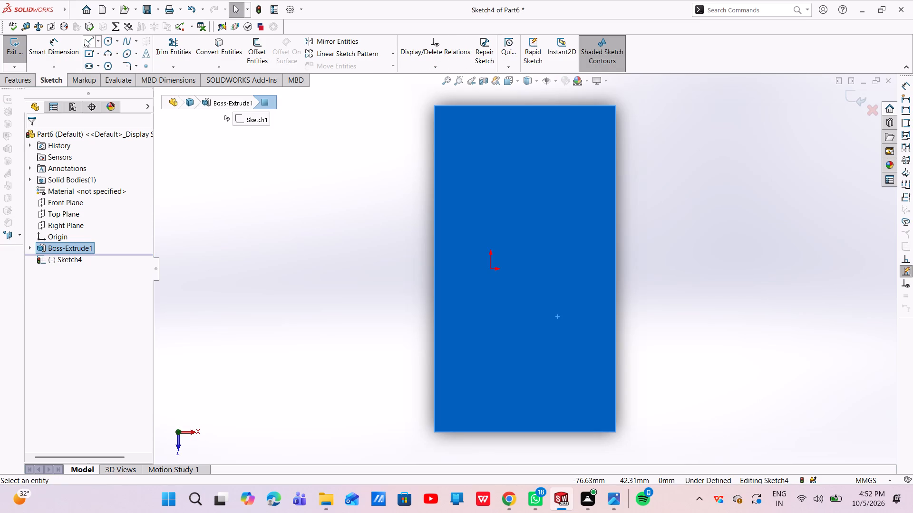
{"action": "left_click", "coordinate": [84, 39]}
{"action": "left_click", "coordinate": [433, 430]}
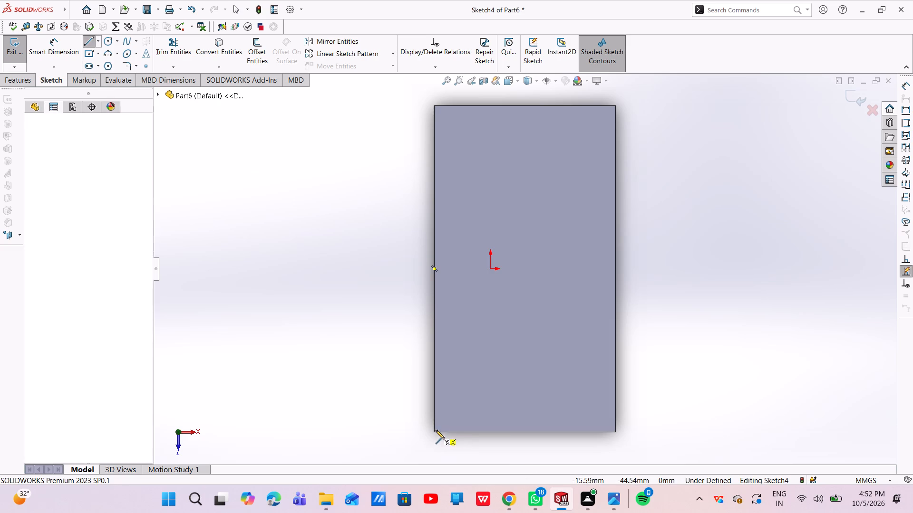
{"action": "left_click", "coordinate": [490, 431]}
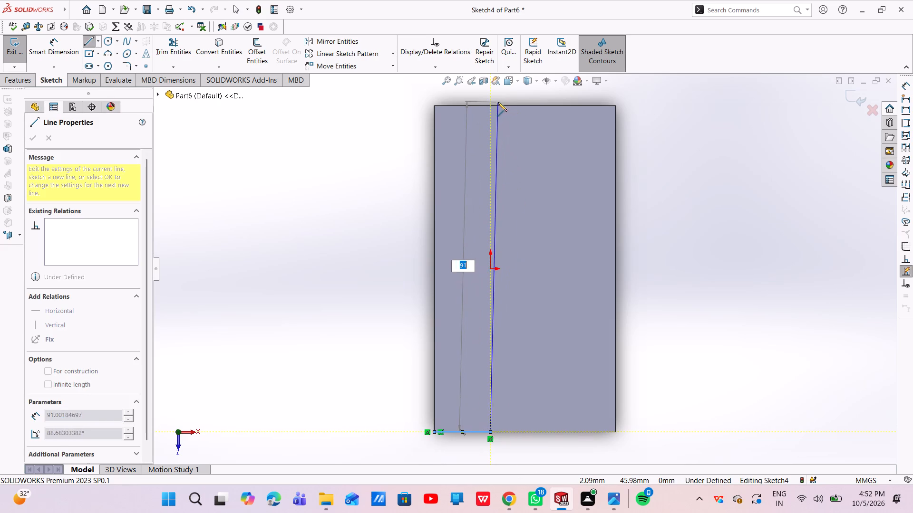
{"action": "left_click", "coordinate": [491, 106]}
{"action": "left_click", "coordinate": [434, 105]}
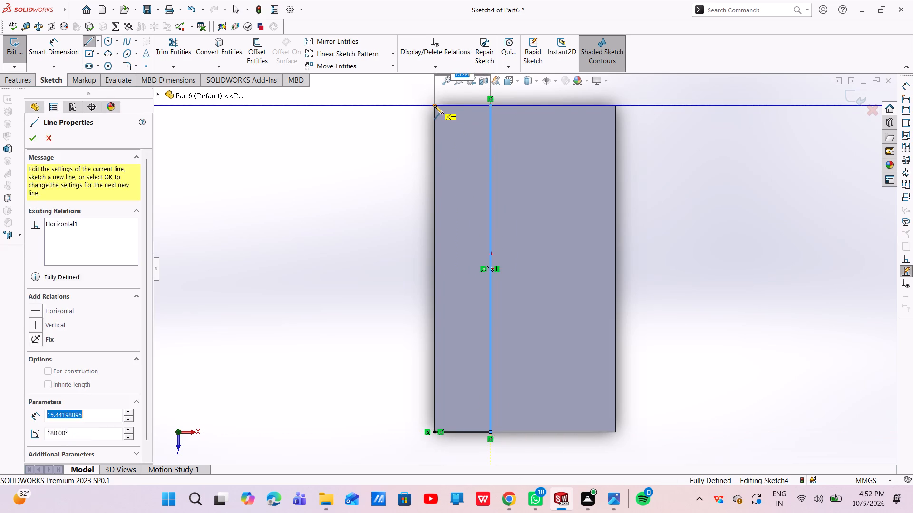
{"action": "left_click", "coordinate": [433, 429]}
{"action": "key", "text": "Escape"}
{"action": "key", "text": "grave"}
{"action": "key", "text": "Escape"}
{"action": "key", "text": "Escape"}
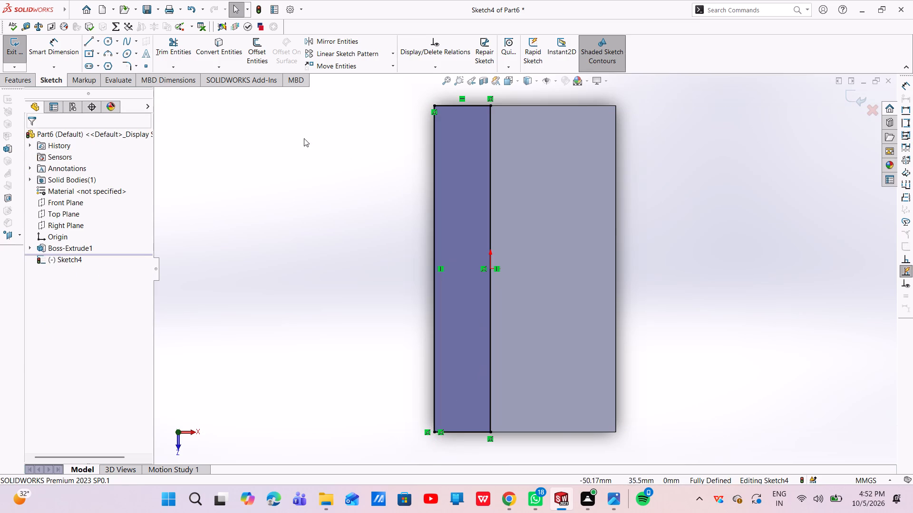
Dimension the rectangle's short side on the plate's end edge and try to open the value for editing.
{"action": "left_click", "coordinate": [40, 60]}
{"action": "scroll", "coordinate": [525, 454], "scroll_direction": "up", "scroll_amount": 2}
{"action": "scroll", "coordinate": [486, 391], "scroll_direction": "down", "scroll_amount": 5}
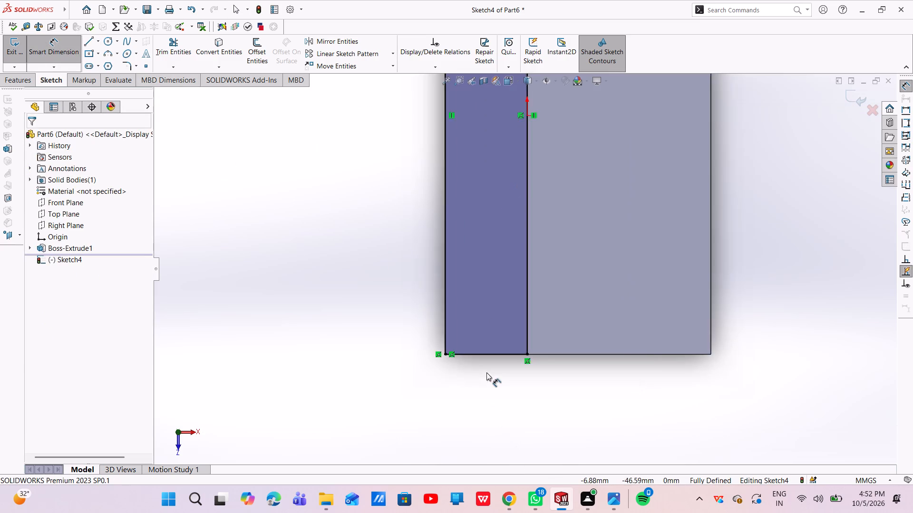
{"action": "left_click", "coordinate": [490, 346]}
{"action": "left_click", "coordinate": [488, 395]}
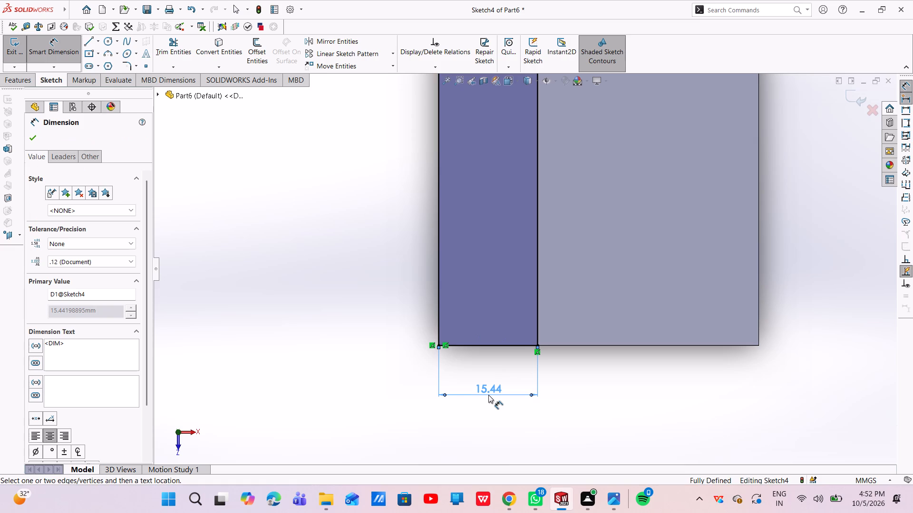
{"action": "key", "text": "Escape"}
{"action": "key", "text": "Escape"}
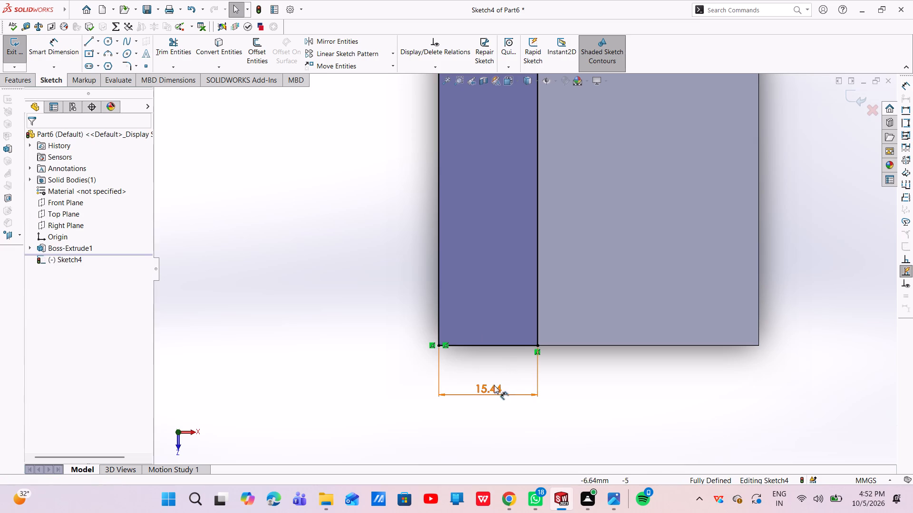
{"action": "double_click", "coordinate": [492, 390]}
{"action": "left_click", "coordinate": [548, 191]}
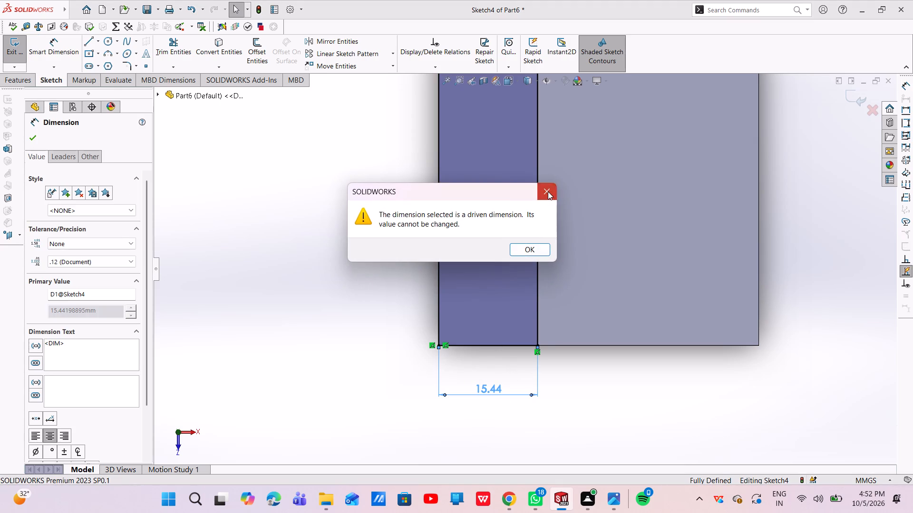
Undo the width dimension and the rectangle's lines back to the first short line on the plate's end edge.
{"action": "key", "text": "ctrl+z"}
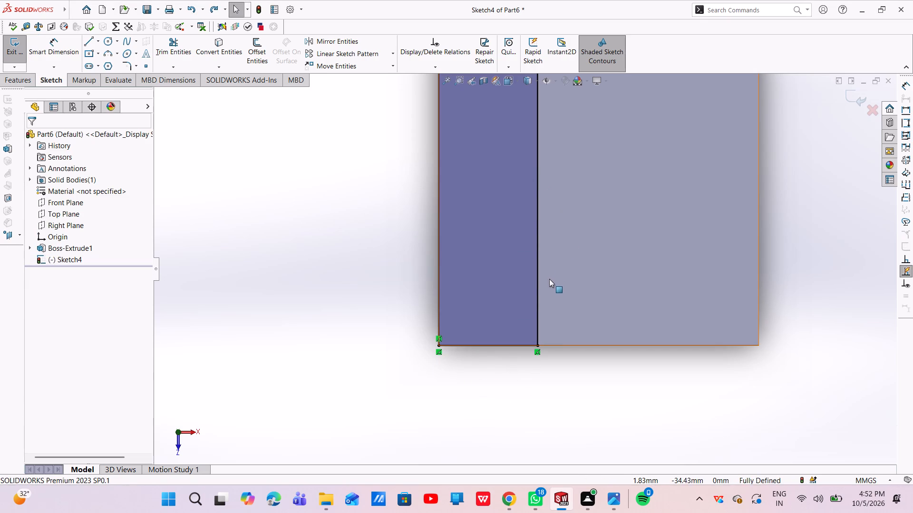
{"action": "key", "text": "ctrl+z"}
{"action": "key", "text": "ctrl+z"}
{"action": "key", "text": "ctrl+z"}
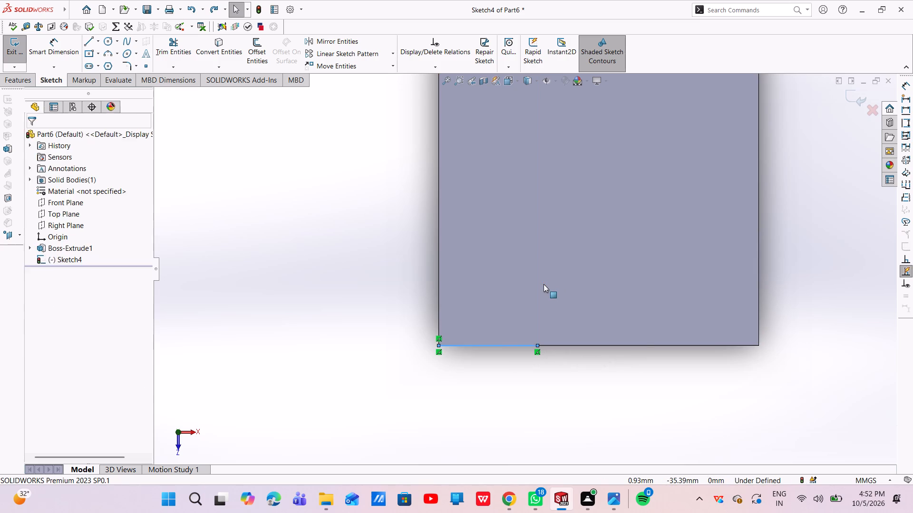
{"action": "key", "text": "Escape"}
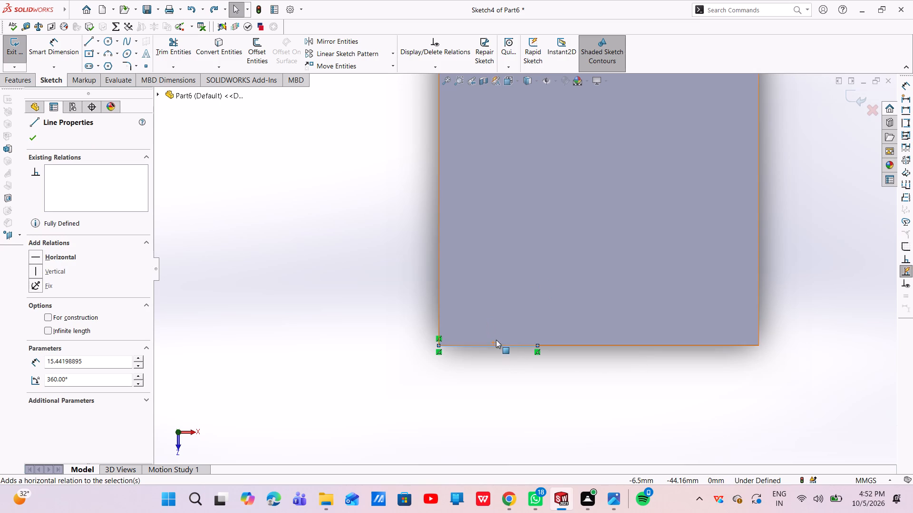
Dimension the short sketch line on the plate's end edge and set it to 24 mm.
{"action": "left_click", "coordinate": [496, 344]}
{"action": "key", "text": "Escape"}
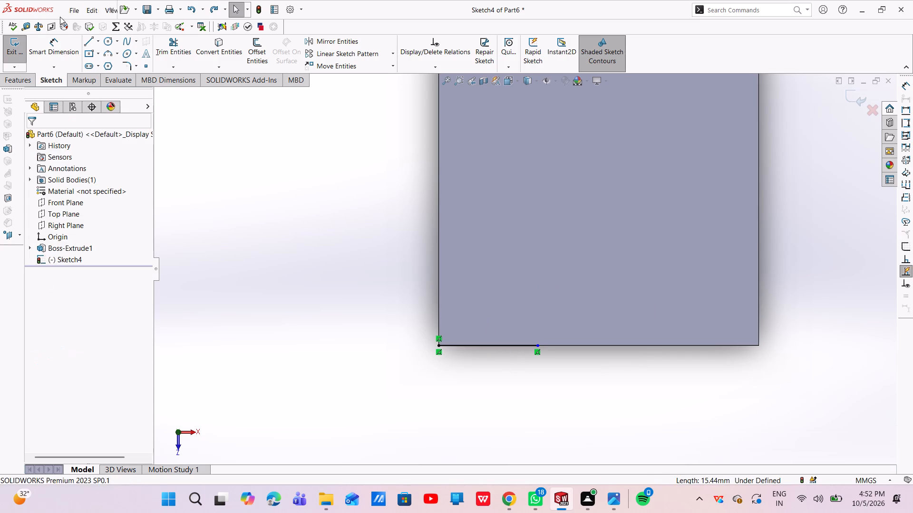
{"action": "left_click", "coordinate": [53, 53]}
{"action": "left_click", "coordinate": [503, 345]}
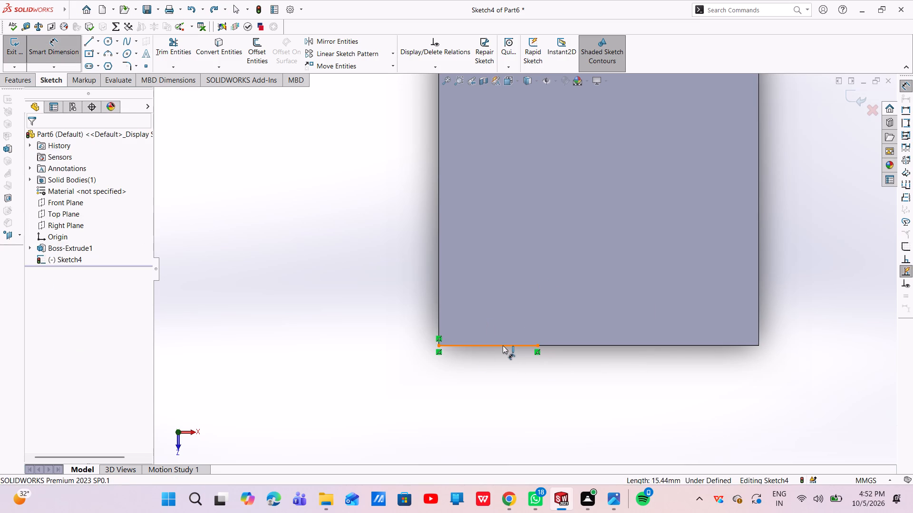
{"action": "left_click", "coordinate": [495, 380]}
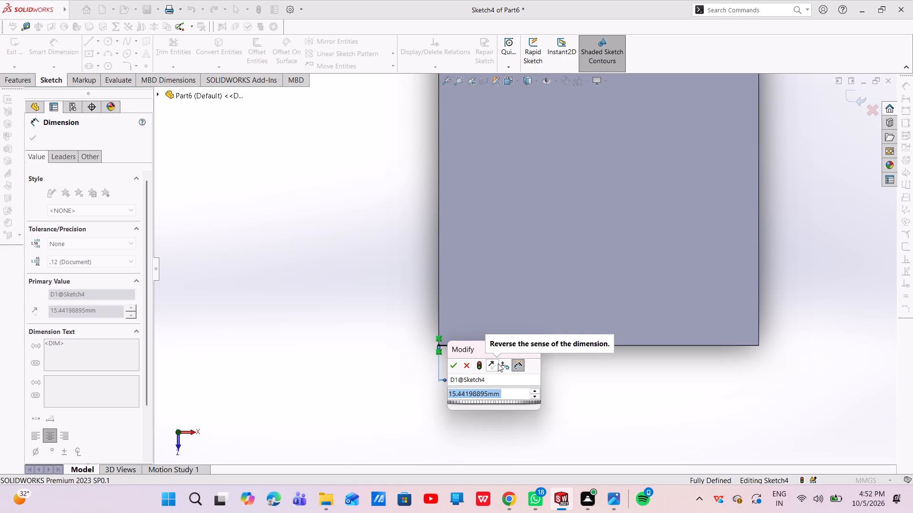
{"action": "key", "text": "BackSpace"}
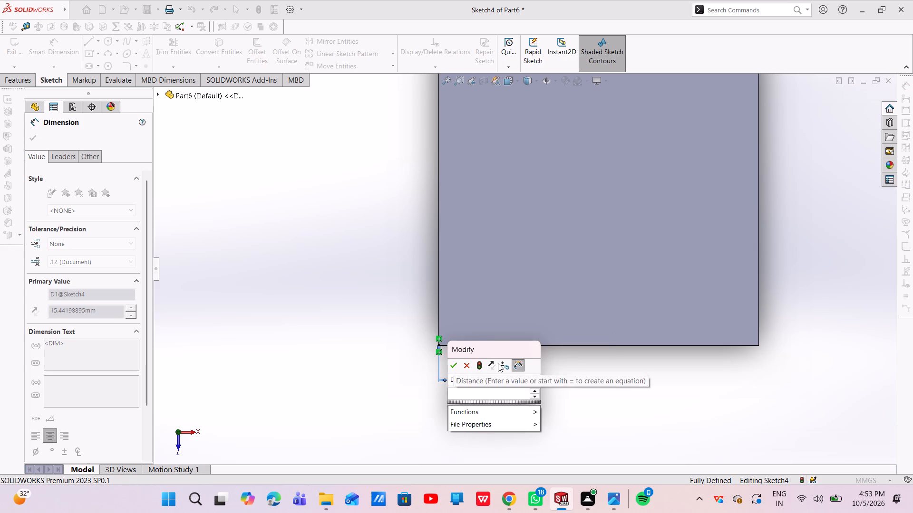
{"action": "type", "text": "24"}
{"action": "key", "text": "Return"}
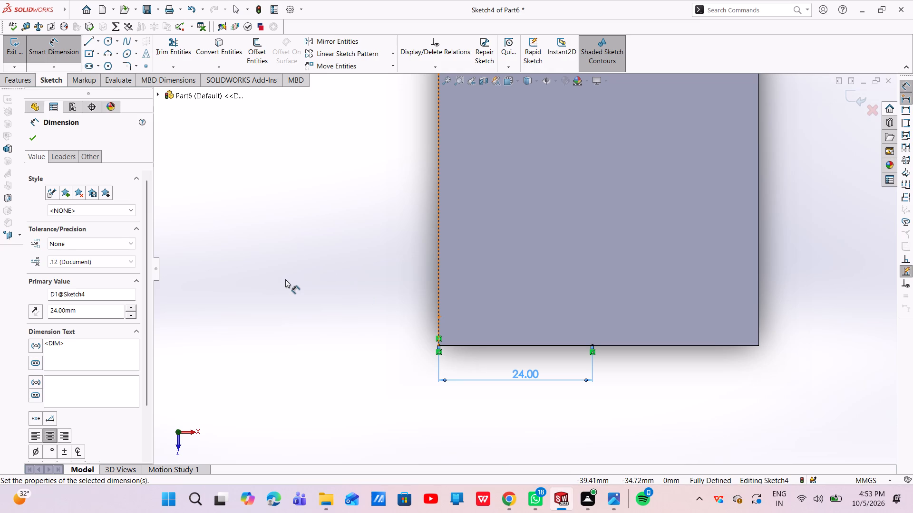
{"action": "key", "text": "Escape"}
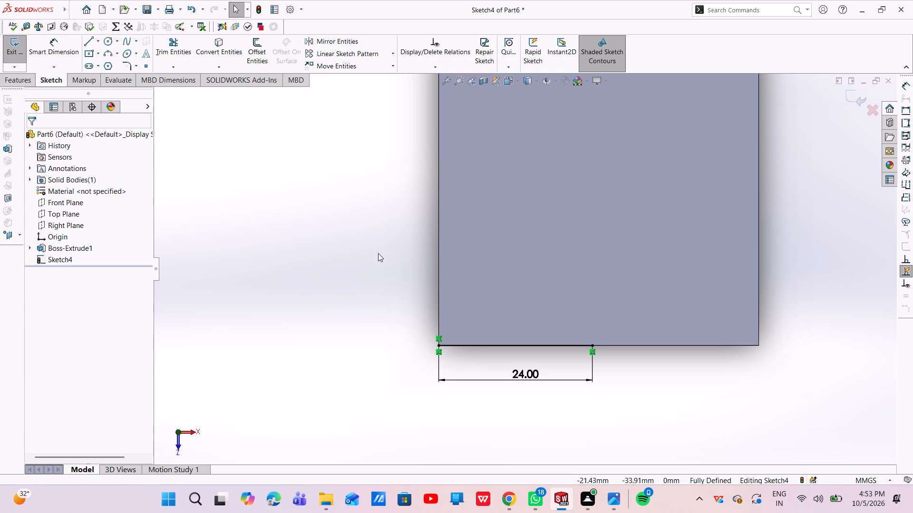
Sketch three lines from the 24 mm line's free end to close a strip profile along the plate's 90 mm long edge.
{"action": "left_click", "coordinate": [92, 40]}
{"action": "scroll", "coordinate": [559, 323], "scroll_direction": "up", "scroll_amount": 2}
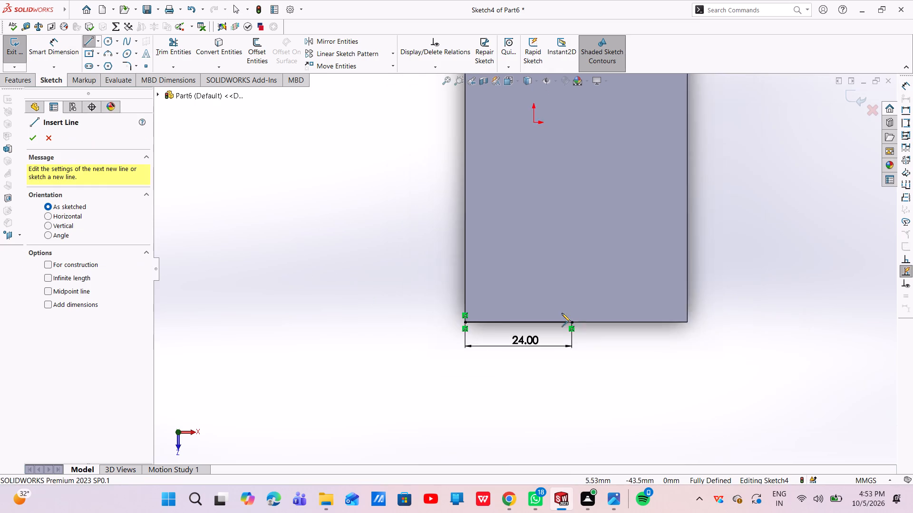
{"action": "scroll", "coordinate": [562, 313], "scroll_direction": "up", "scroll_amount": 1}
{"action": "left_click", "coordinate": [563, 312]}
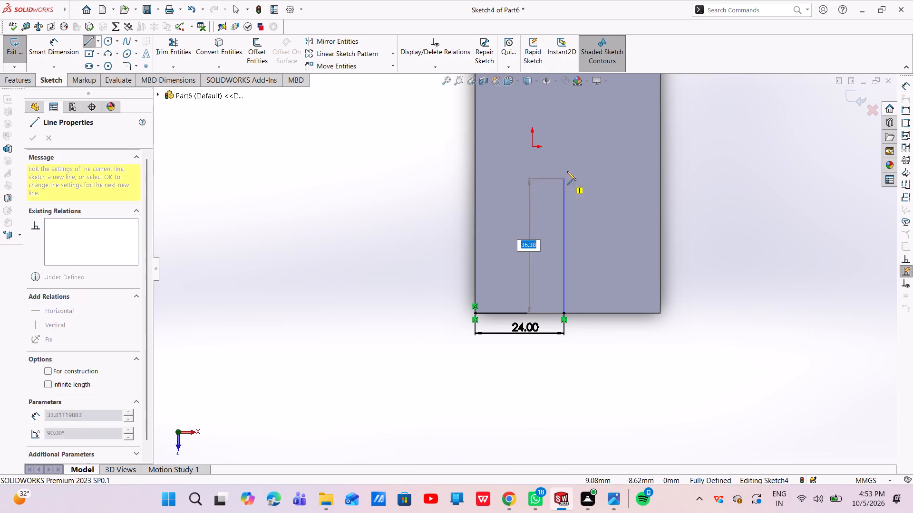
{"action": "scroll", "coordinate": [570, 140], "scroll_direction": "up", "scroll_amount": 5}
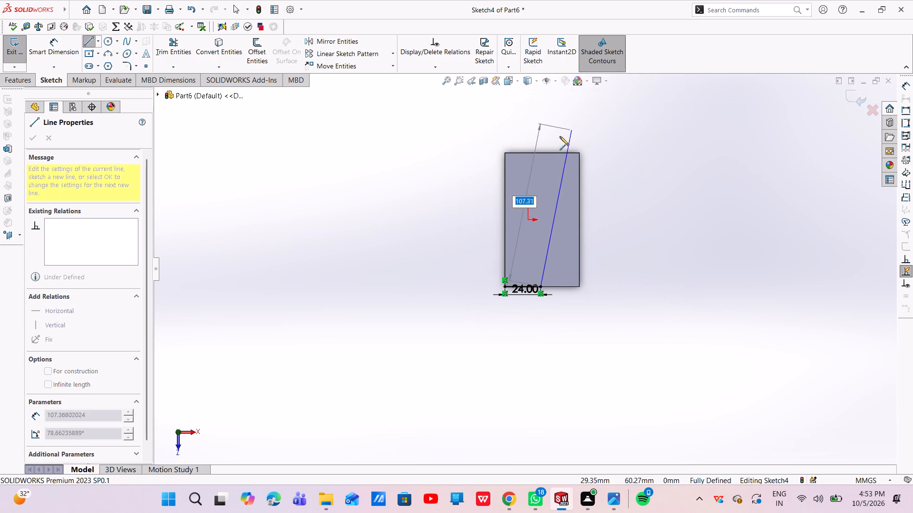
{"action": "left_click", "coordinate": [543, 152]}
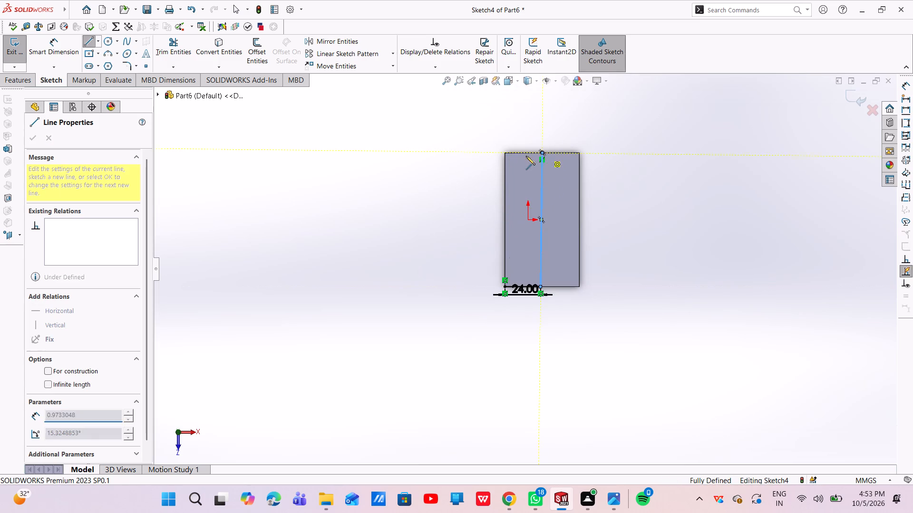
{"action": "left_click", "coordinate": [505, 152]}
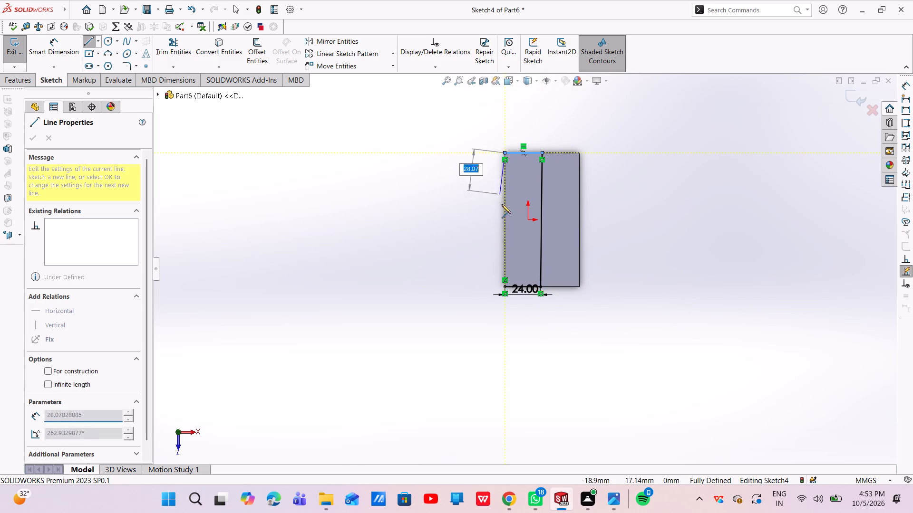
{"action": "left_click", "coordinate": [504, 288]}
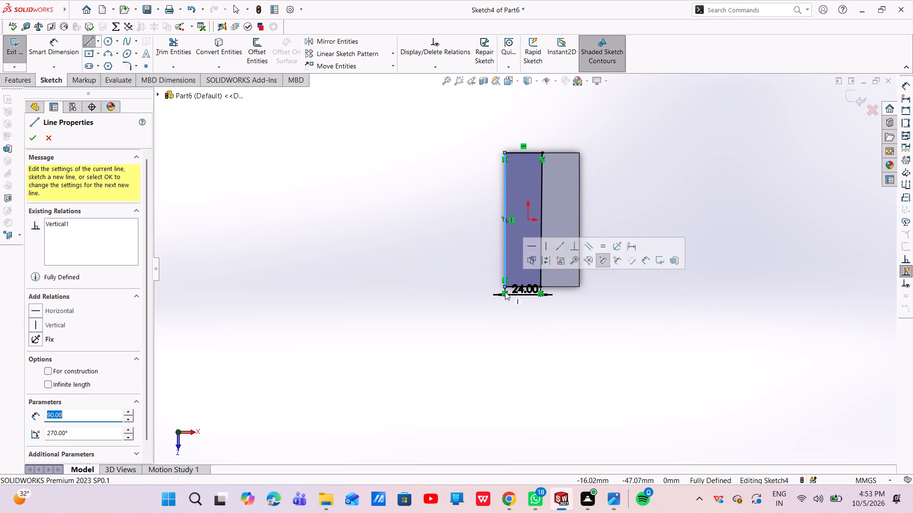
{"action": "key", "text": "Escape"}
{"action": "key", "text": "Escape"}
Extrude the strip profile 50 mm blind upward from the plate's top face, merged with the base.
{"action": "scroll", "coordinate": [498, 306], "scroll_direction": "down", "scroll_amount": 6}
{"action": "scroll", "coordinate": [568, 223], "scroll_direction": "down", "scroll_amount": 7}
{"action": "scroll", "coordinate": [590, 260], "scroll_direction": "up", "scroll_amount": 10}
{"action": "left_click", "coordinate": [4, 80]}
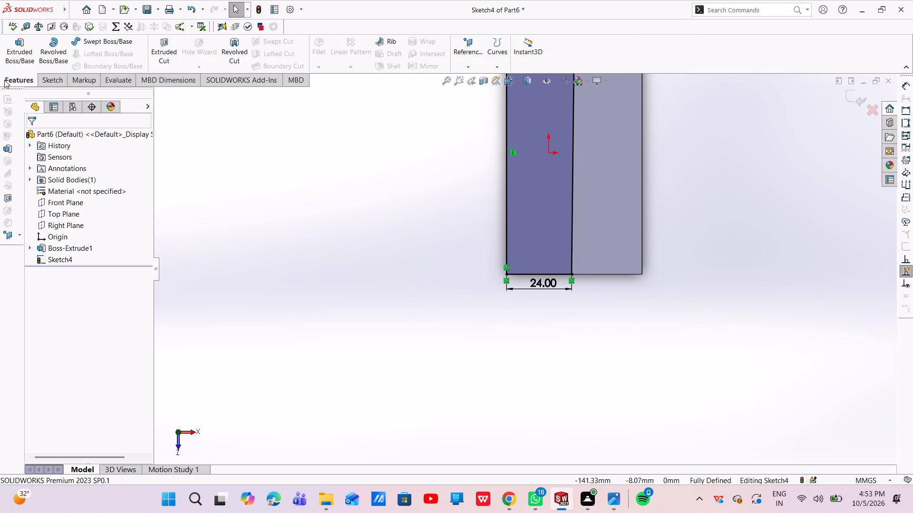
{"action": "left_click", "coordinate": [25, 64]}
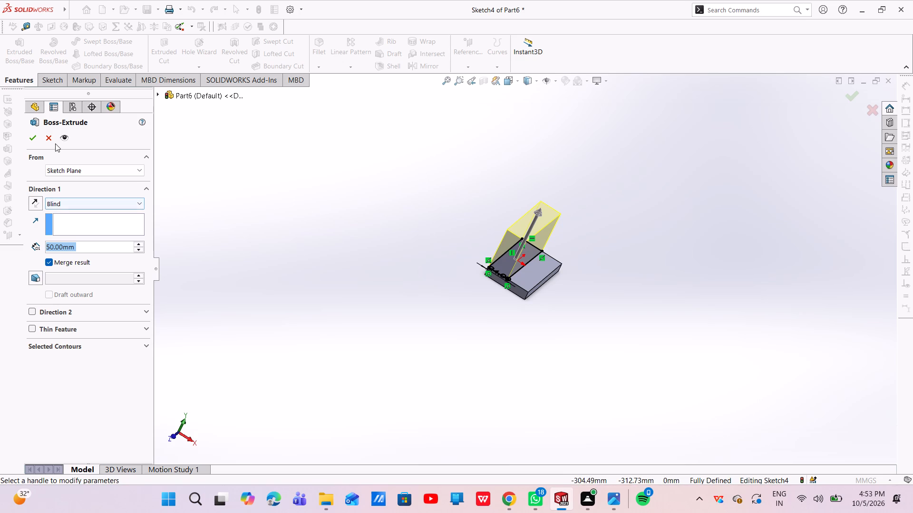
{"action": "left_click", "coordinate": [31, 136]}
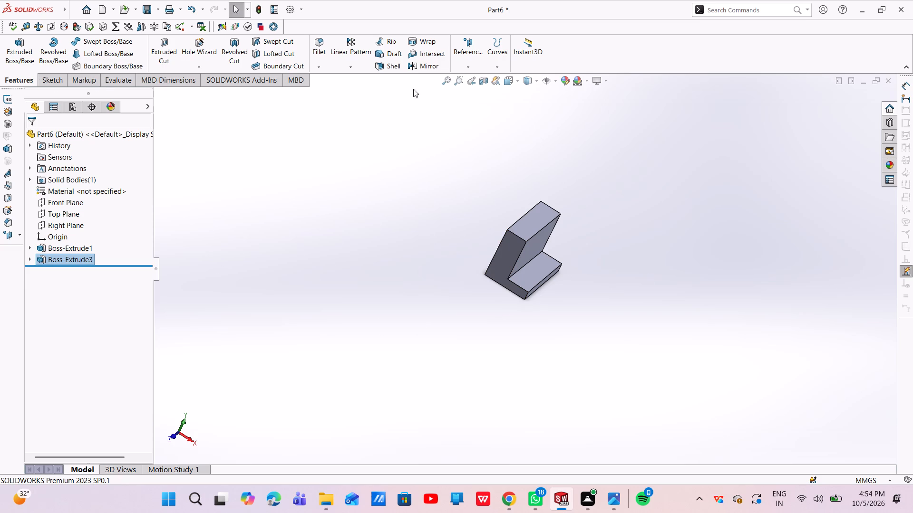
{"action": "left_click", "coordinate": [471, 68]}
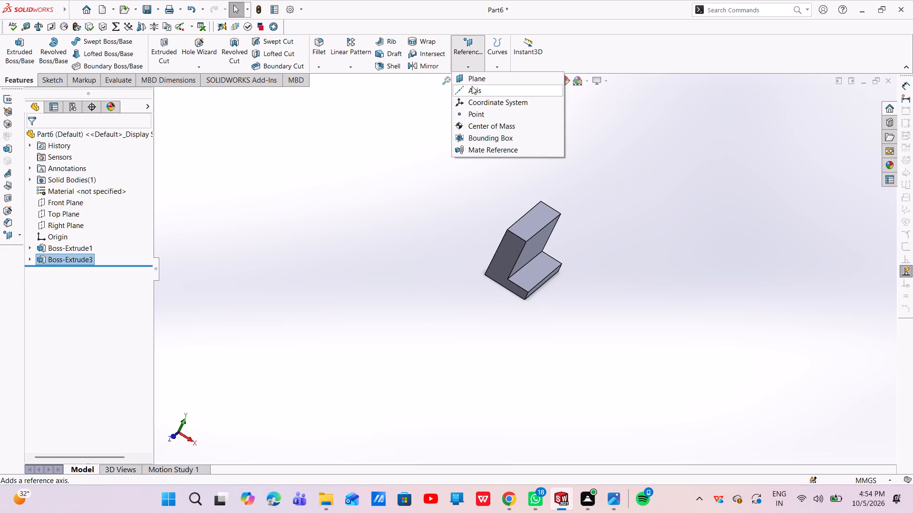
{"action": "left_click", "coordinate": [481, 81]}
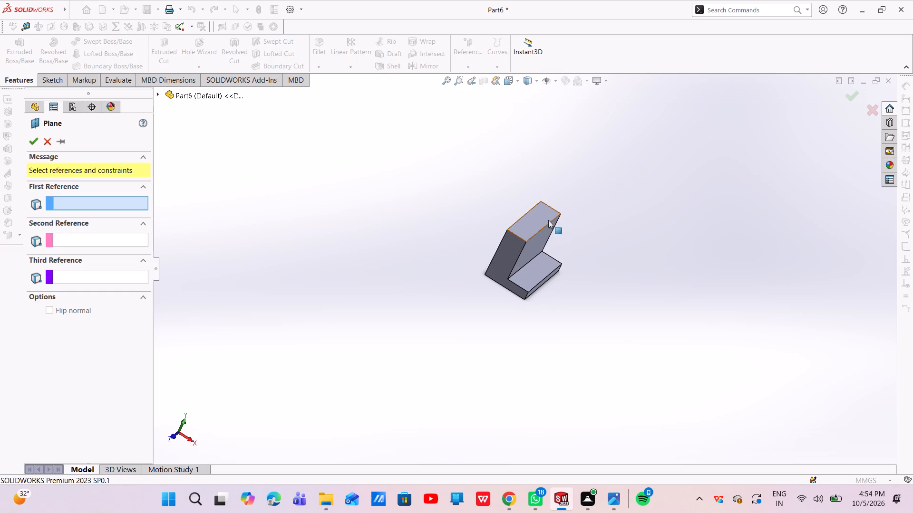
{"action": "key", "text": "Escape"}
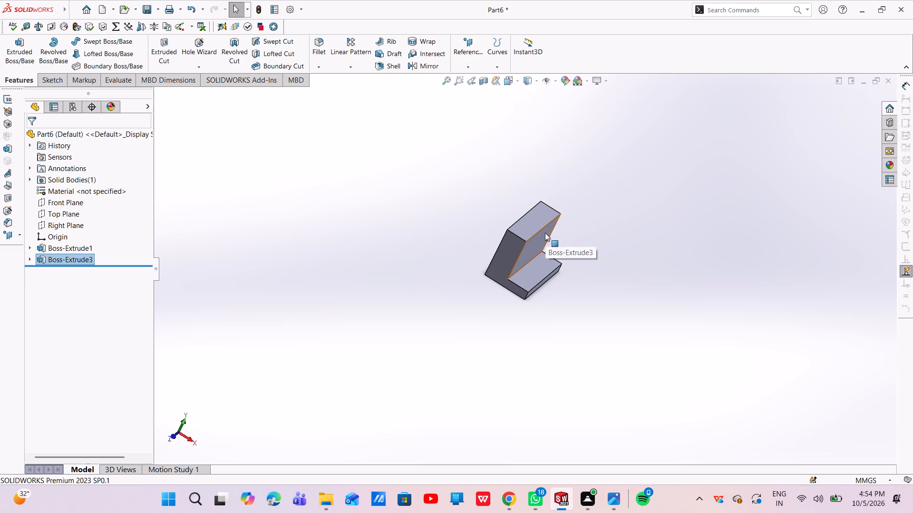
On the raised block's top face, sketch lines along the back and outer edges, 24.4 mm across, about 8.6 mm up the inner edge and 6.4 mm outward.
{"action": "left_click", "coordinate": [537, 218]}
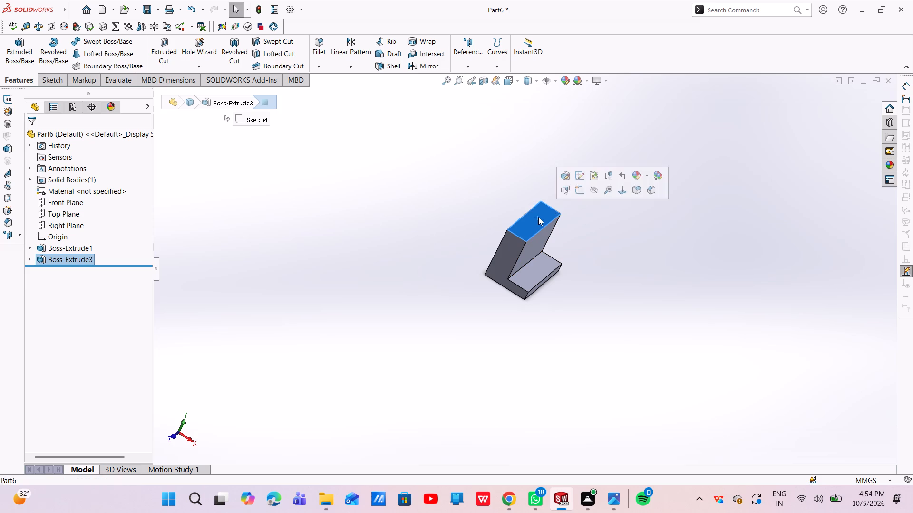
{"action": "left_click", "coordinate": [580, 191]}
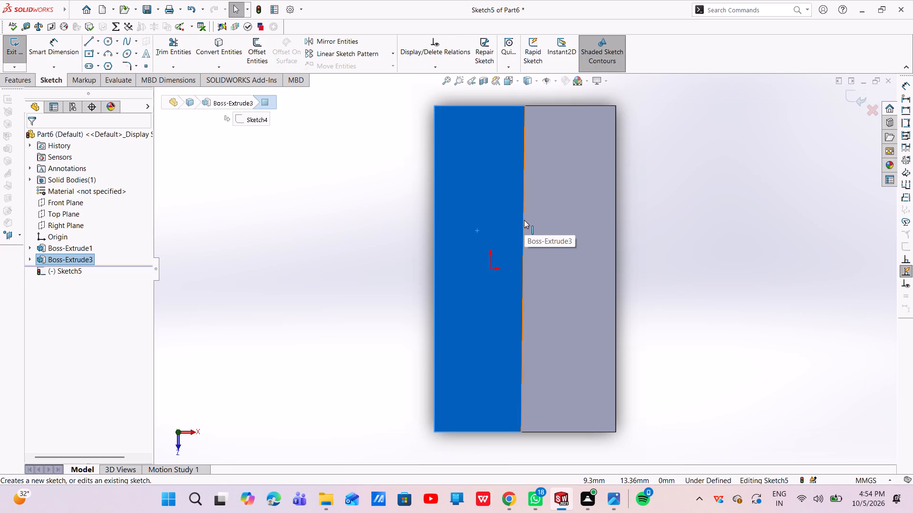
{"action": "key", "text": "Escape"}
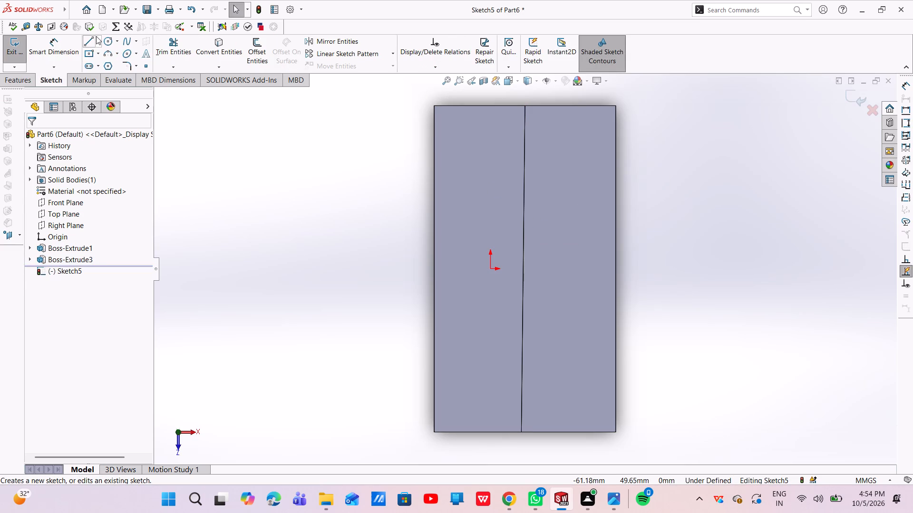
{"action": "left_click", "coordinate": [88, 40]}
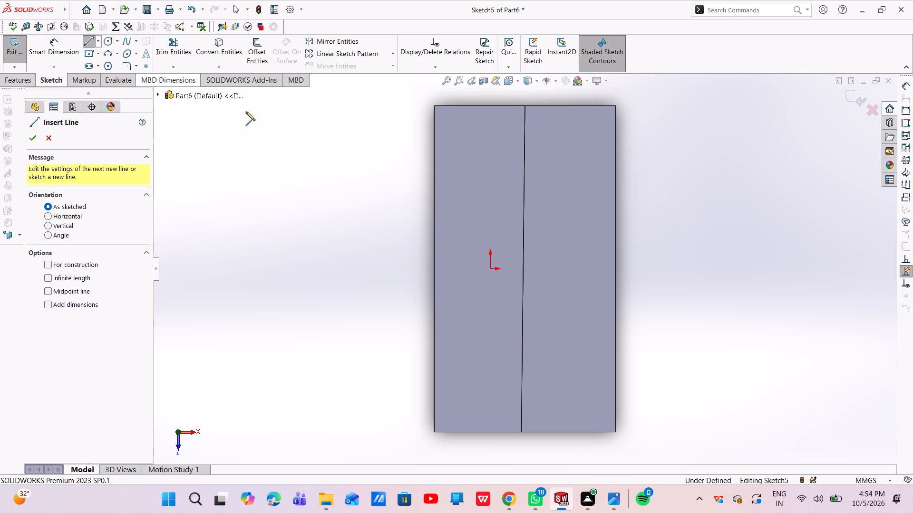
{"action": "left_click", "coordinate": [524, 105]}
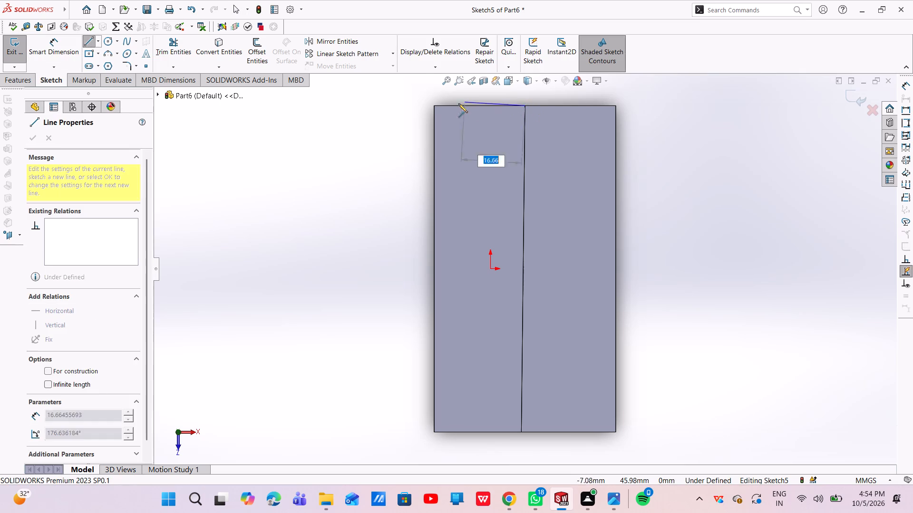
{"action": "left_click", "coordinate": [434, 105]}
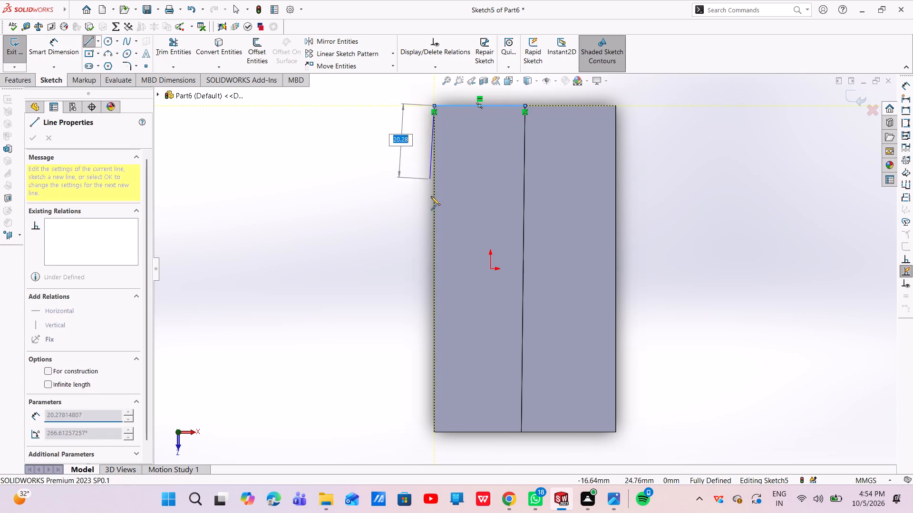
{"action": "left_click", "coordinate": [433, 291]}
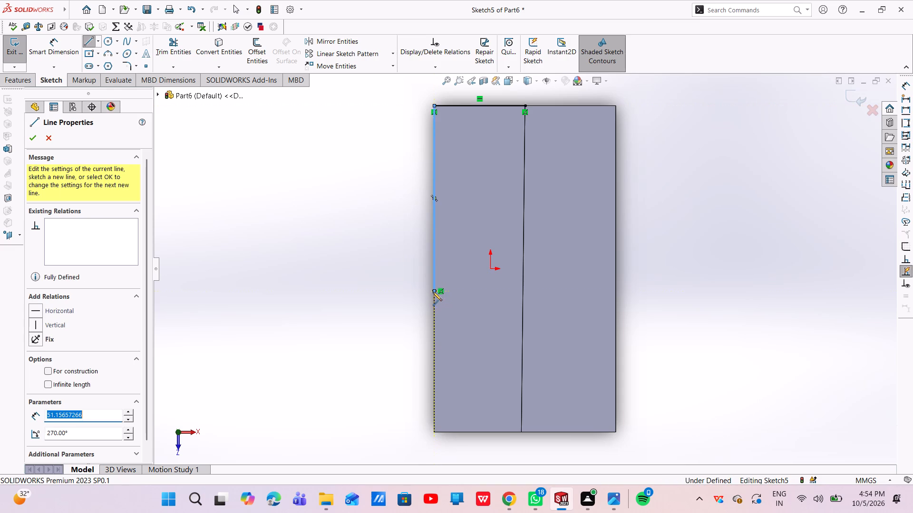
{"action": "left_click", "coordinate": [523, 293]}
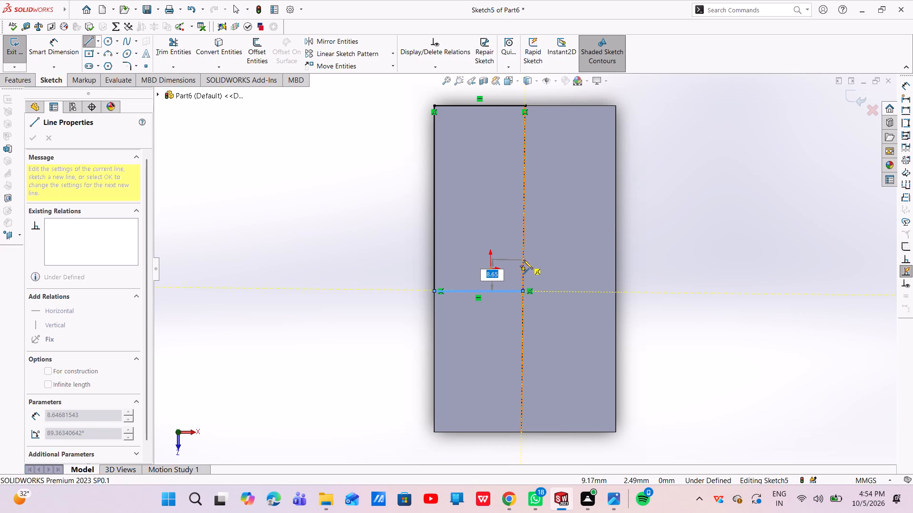
{"action": "left_click", "coordinate": [524, 260]}
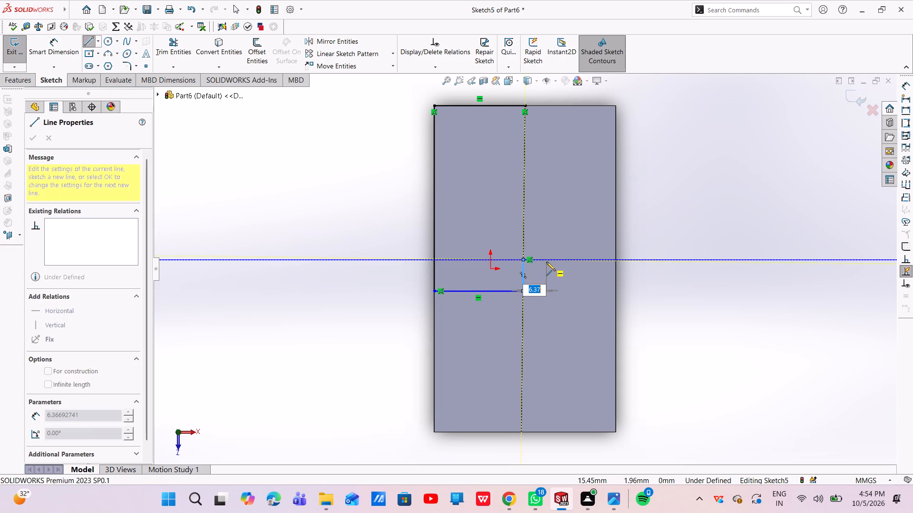
{"action": "left_click", "coordinate": [546, 262]}
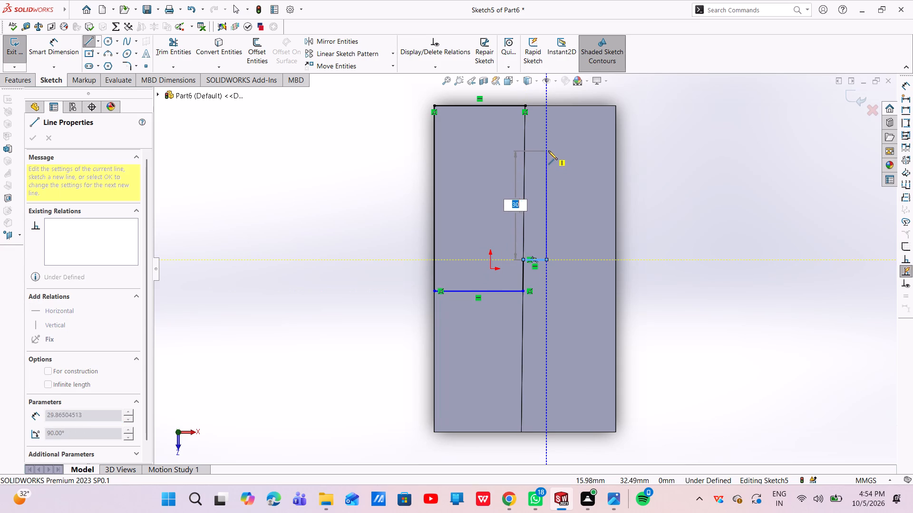
{"action": "key", "text": "Escape"}
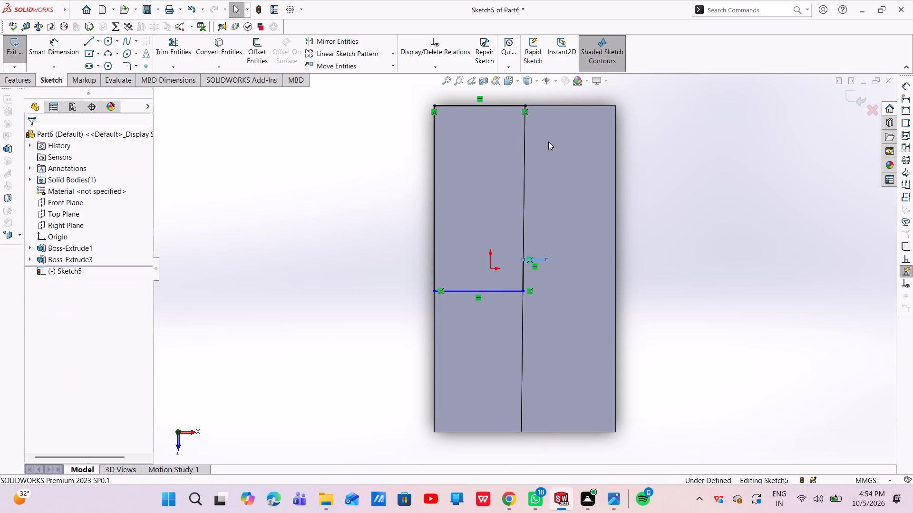
From the block's back inner corner, sketch lines along the inner edge, about 6 mm outward, and parallel to the edge toward the existing outward line's end.
{"action": "left_click", "coordinate": [87, 38]}
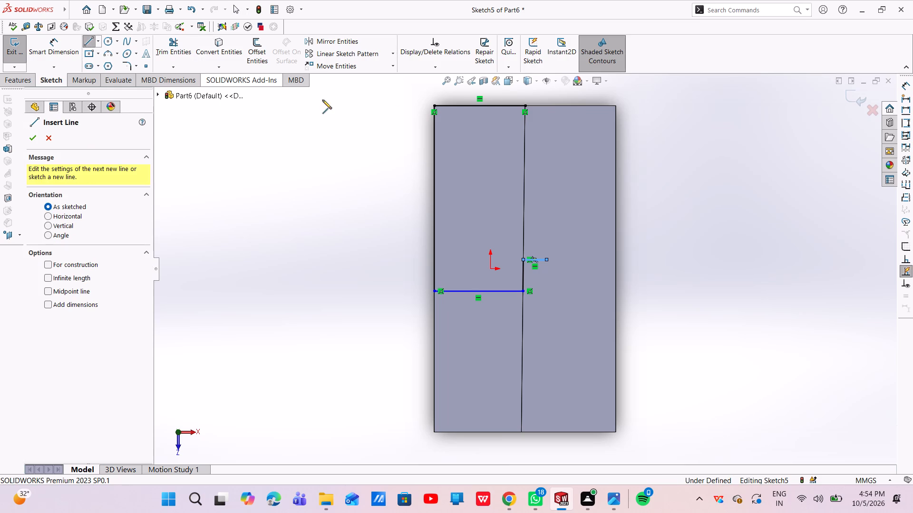
{"action": "left_click", "coordinate": [524, 104]}
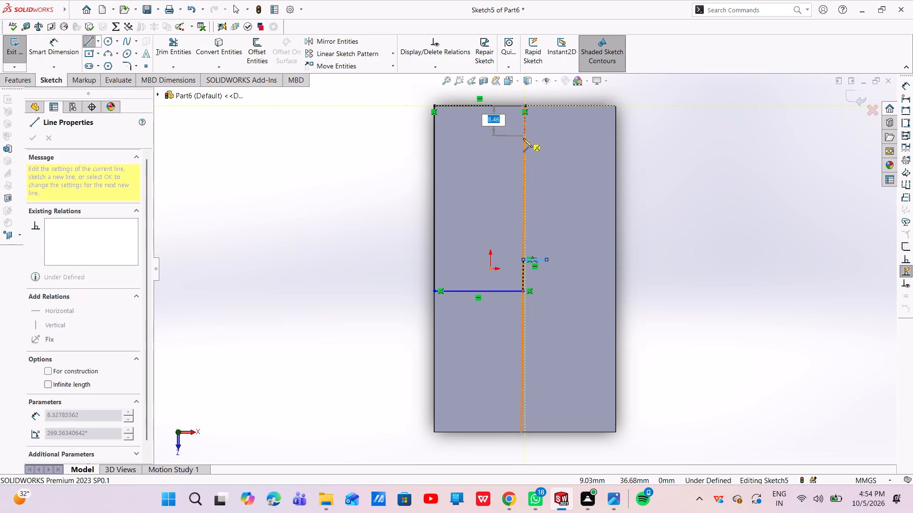
{"action": "left_click", "coordinate": [523, 144]}
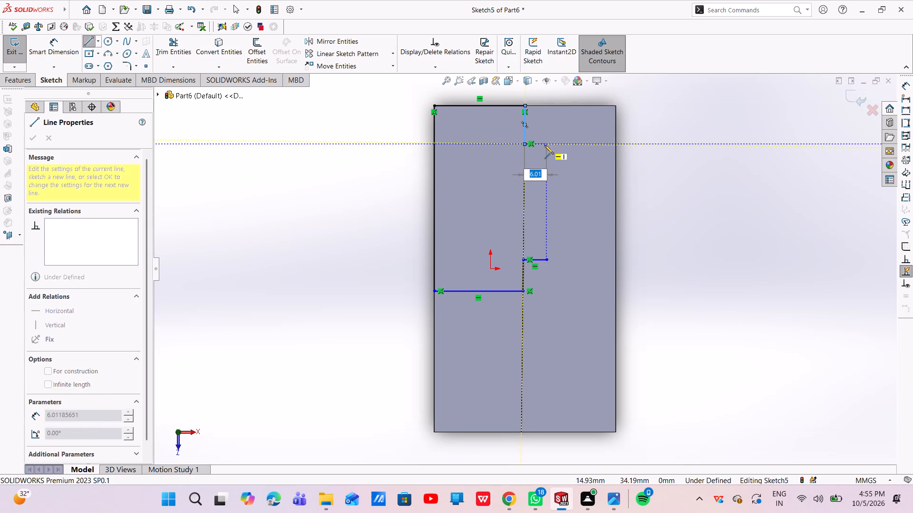
{"action": "left_click", "coordinate": [544, 145]}
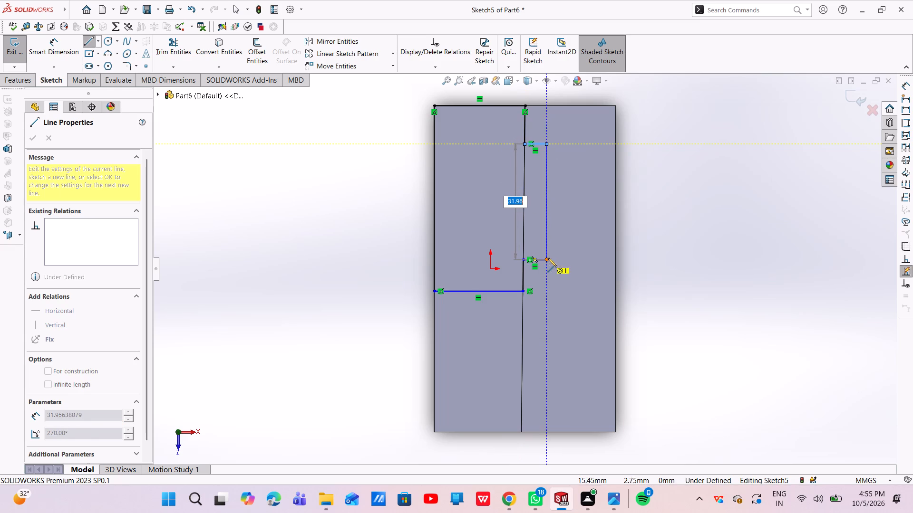
{"action": "left_click", "coordinate": [548, 256]}
{"action": "key", "text": "Escape"}
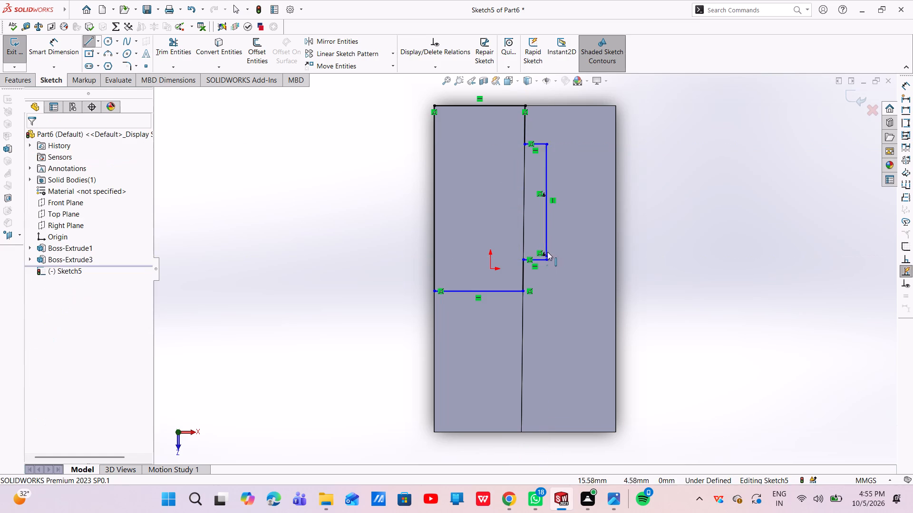
{"action": "key", "text": "Escape"}
{"action": "middle_click_drag", "start_coordinate": [614, 286], "coordinate": [592, 228]}
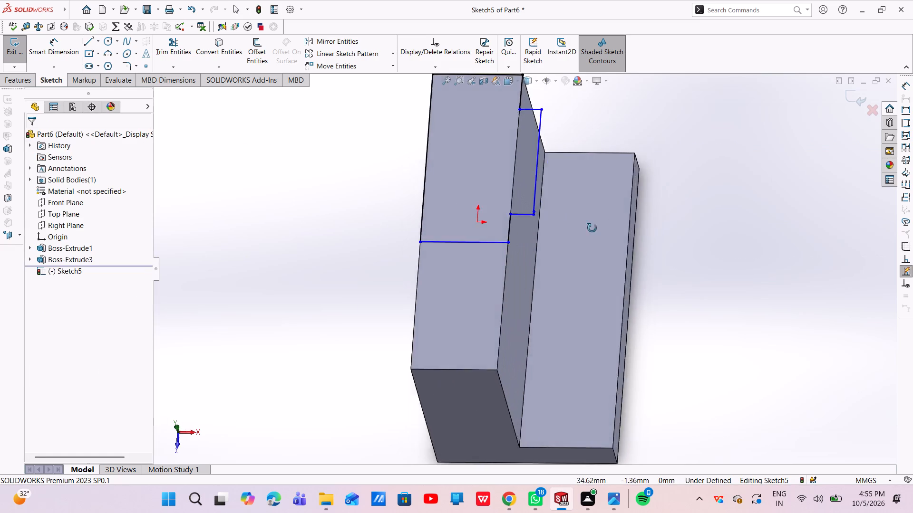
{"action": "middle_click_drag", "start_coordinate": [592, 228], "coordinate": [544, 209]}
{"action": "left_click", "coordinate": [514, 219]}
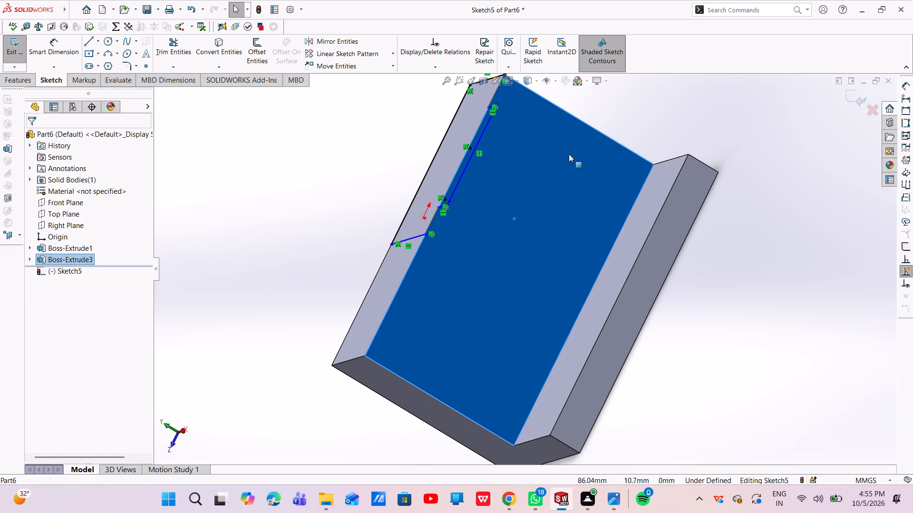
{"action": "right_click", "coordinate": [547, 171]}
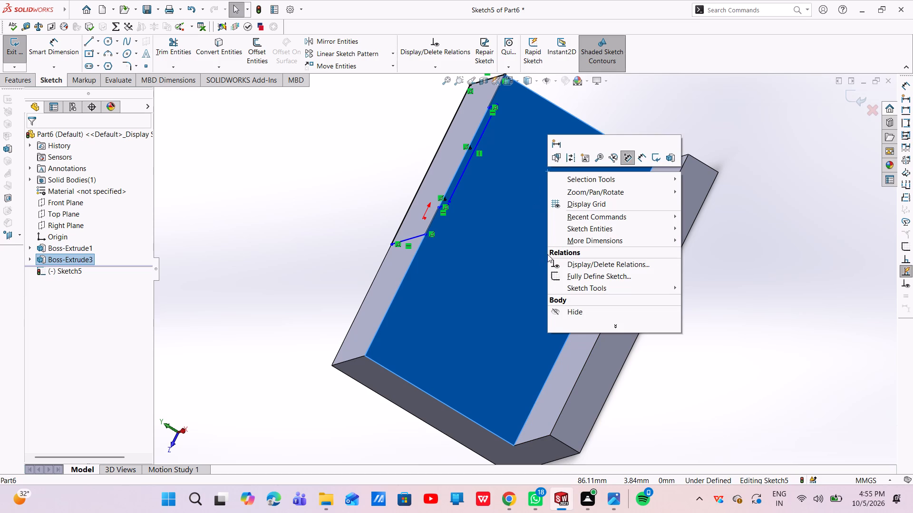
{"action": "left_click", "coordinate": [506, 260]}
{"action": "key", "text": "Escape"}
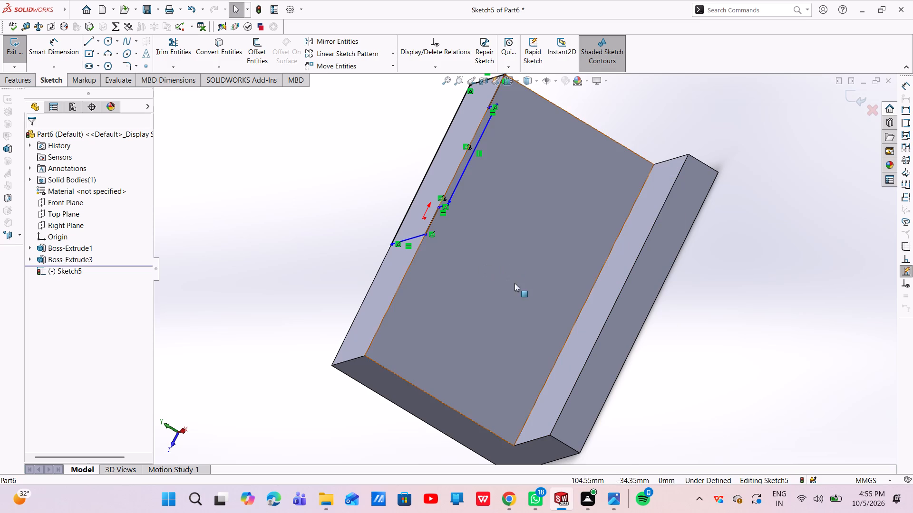
Make the loose end of the line parallel to the block's inner edge coincident with the short outward line's free end.
{"action": "middle_click_drag", "start_coordinate": [508, 266], "coordinate": [575, 309]}
{"action": "scroll", "coordinate": [550, 281], "scroll_direction": "down", "scroll_amount": 1}
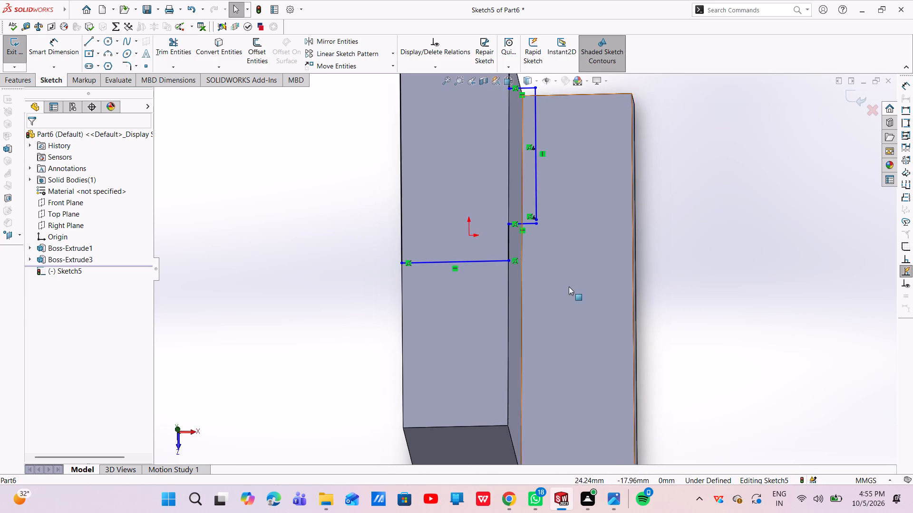
{"action": "scroll", "coordinate": [559, 218], "scroll_direction": "down", "scroll_amount": 6}
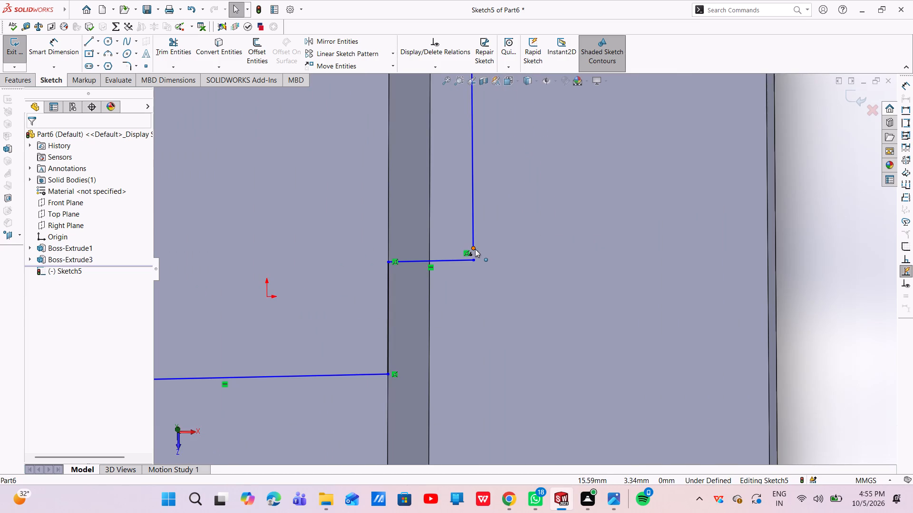
{"action": "left_click", "coordinate": [475, 249]}
{"action": "left_click", "coordinate": [473, 258], "text": "ctrl"}
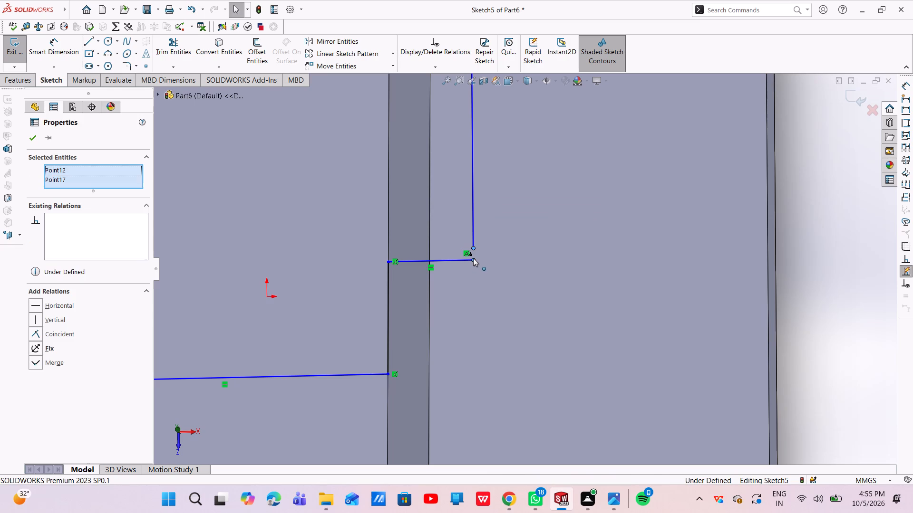
{"action": "left_click", "coordinate": [38, 331]}
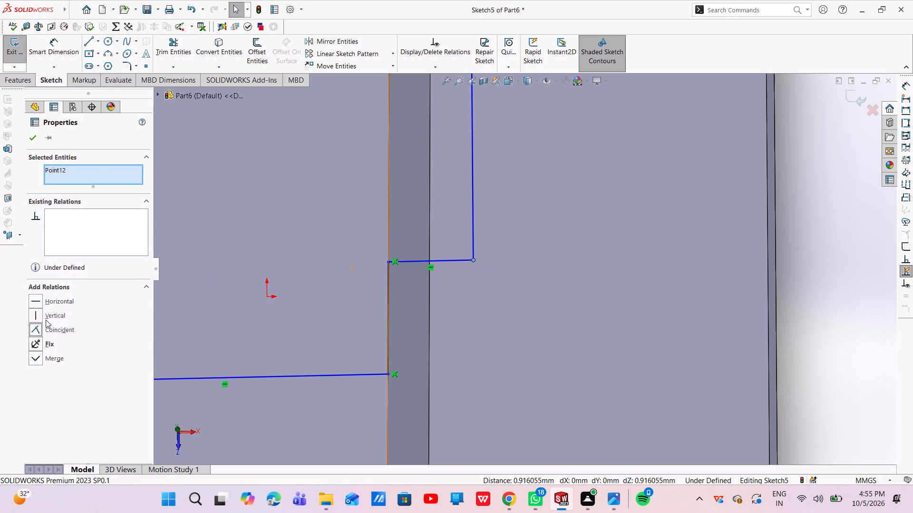
{"action": "scroll", "coordinate": [466, 271], "scroll_direction": "up", "scroll_amount": 5}
{"action": "scroll", "coordinate": [519, 187], "scroll_direction": "up", "scroll_amount": 2}
{"action": "scroll", "coordinate": [523, 146], "scroll_direction": "down", "scroll_amount": 3}
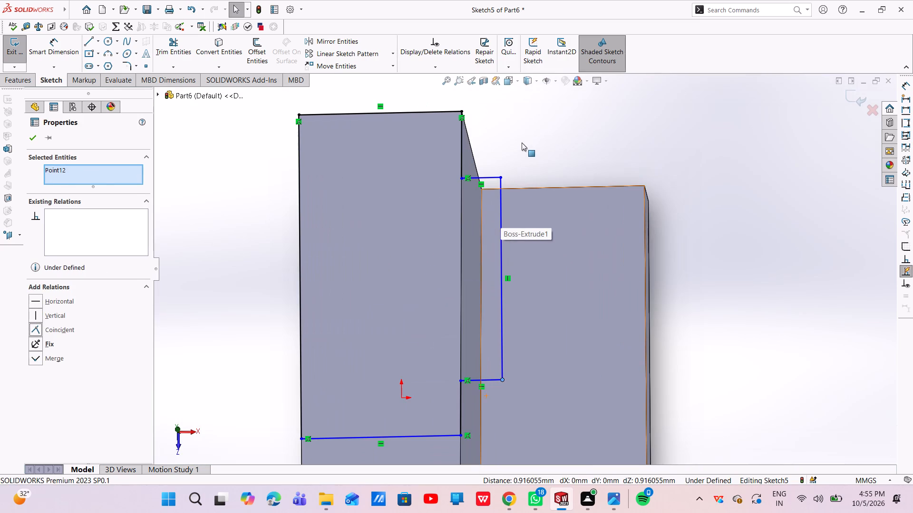
{"action": "key", "text": "Escape"}
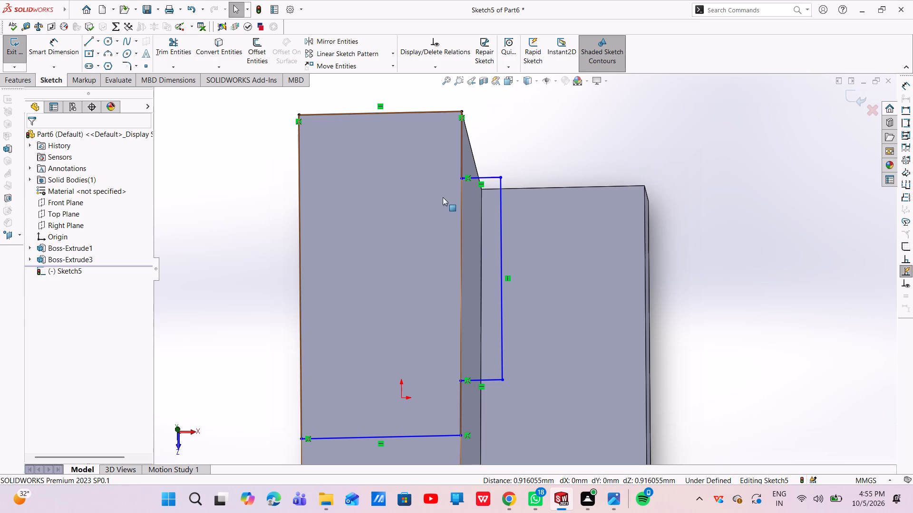
Dimension the distance from the profile's outer edge line to the corner point of the outward step as 35 mm.
{"action": "scroll", "coordinate": [447, 285], "scroll_direction": "up", "scroll_amount": 3}
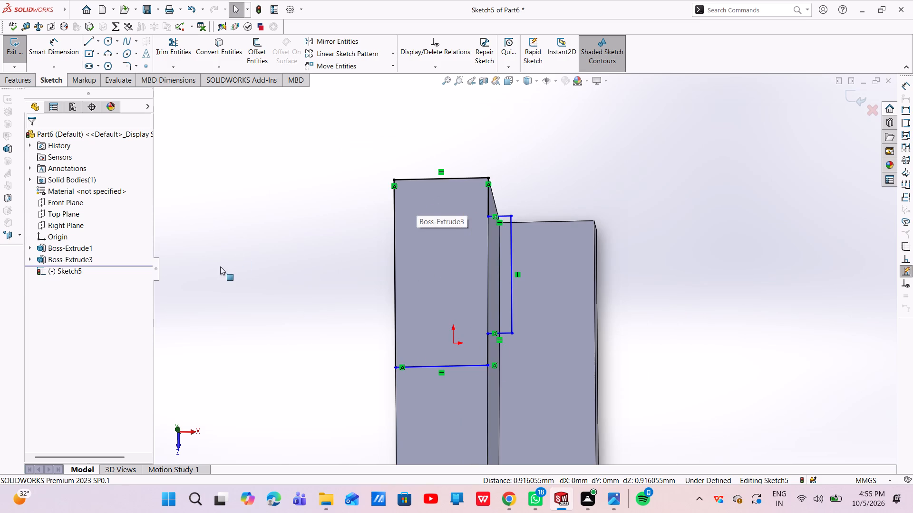
{"action": "left_click", "coordinate": [66, 49]}
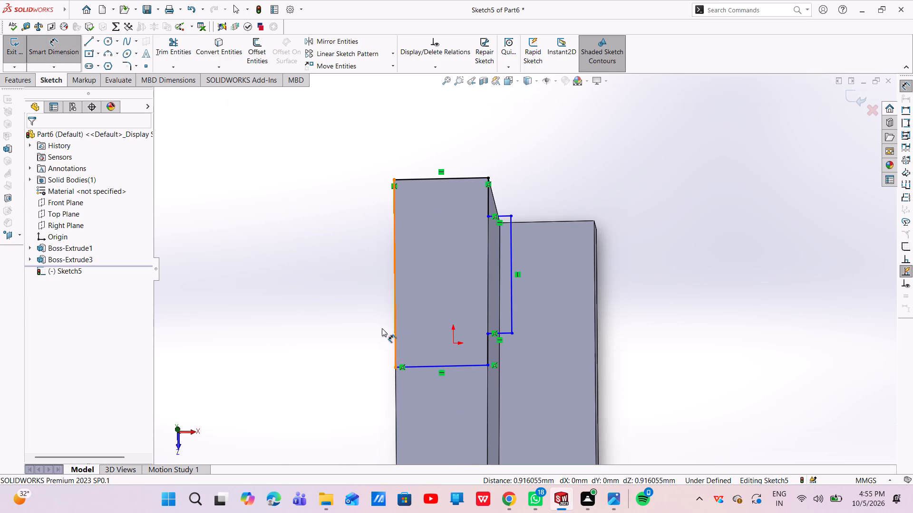
{"action": "left_click", "coordinate": [395, 338]}
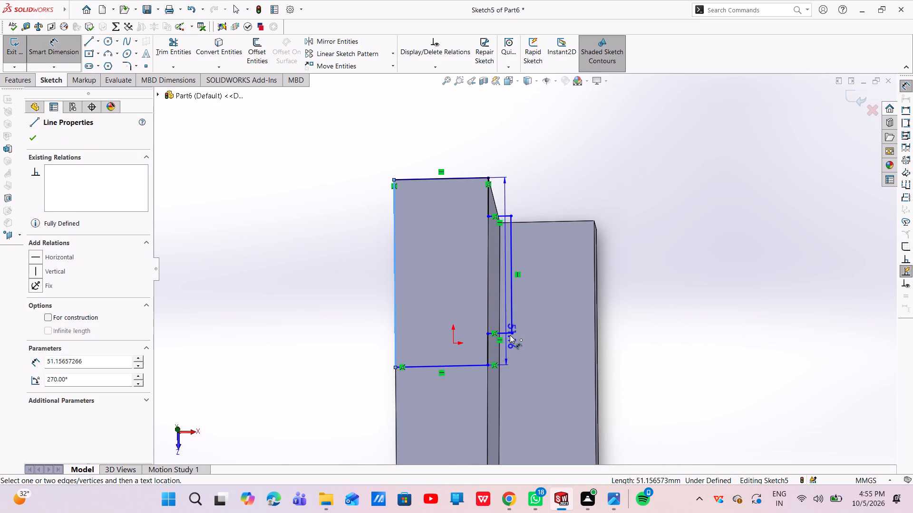
{"action": "left_click", "coordinate": [511, 335]}
{"action": "left_click", "coordinate": [453, 409]}
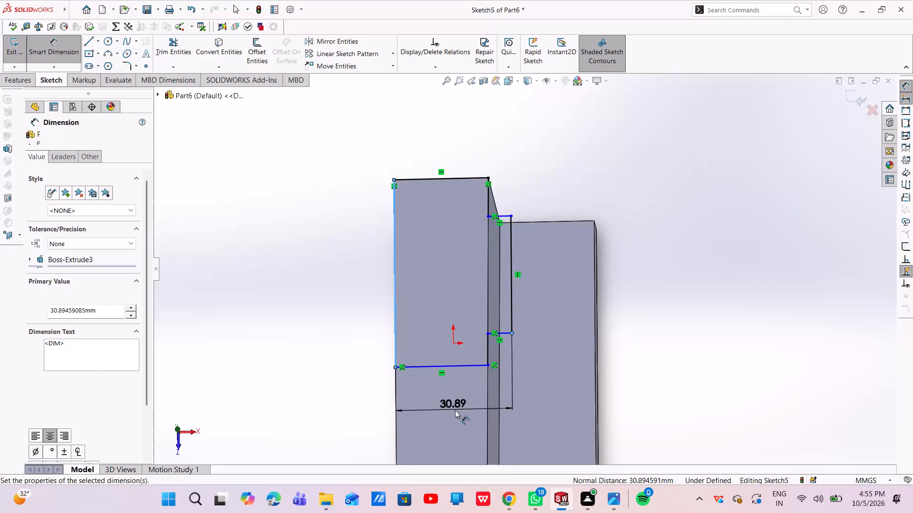
{"action": "key", "text": "BackSpace"}
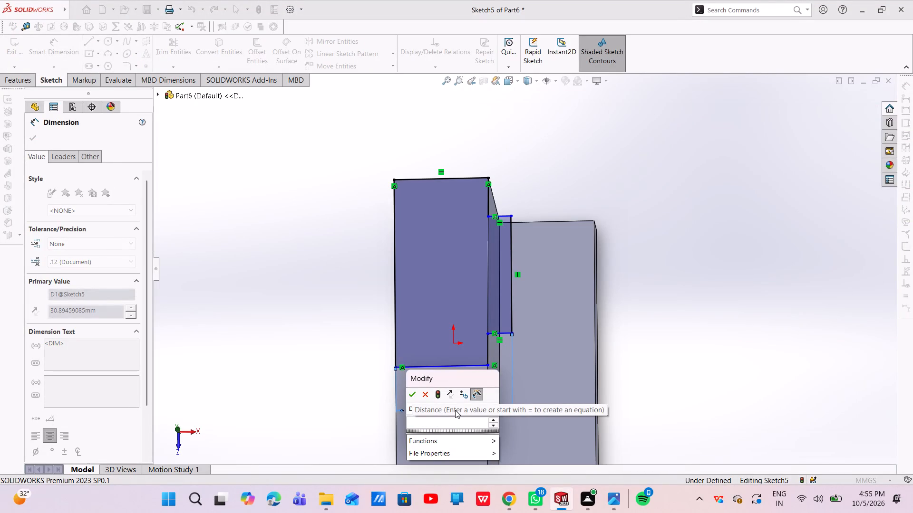
{"action": "type", "text": "354"}
{"action": "key", "text": "Return"}
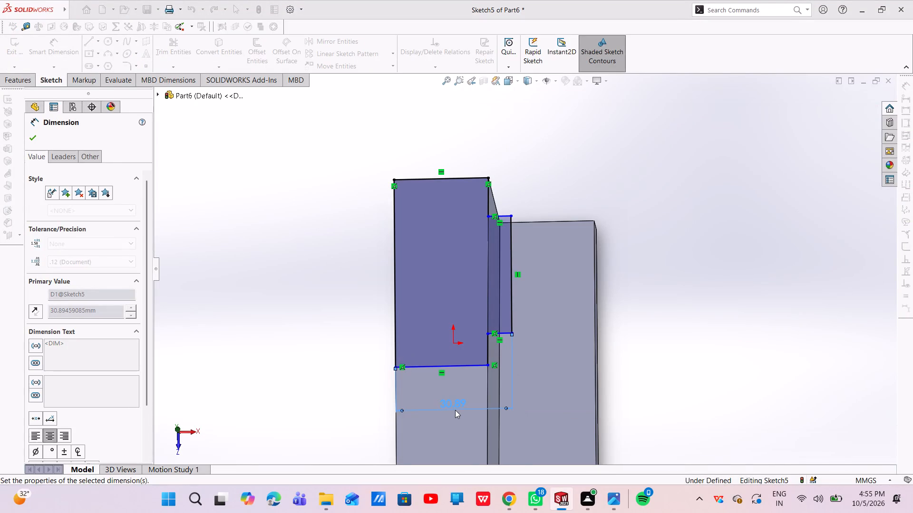
{"action": "scroll", "coordinate": [610, 372], "scroll_direction": "up", "scroll_amount": 4}
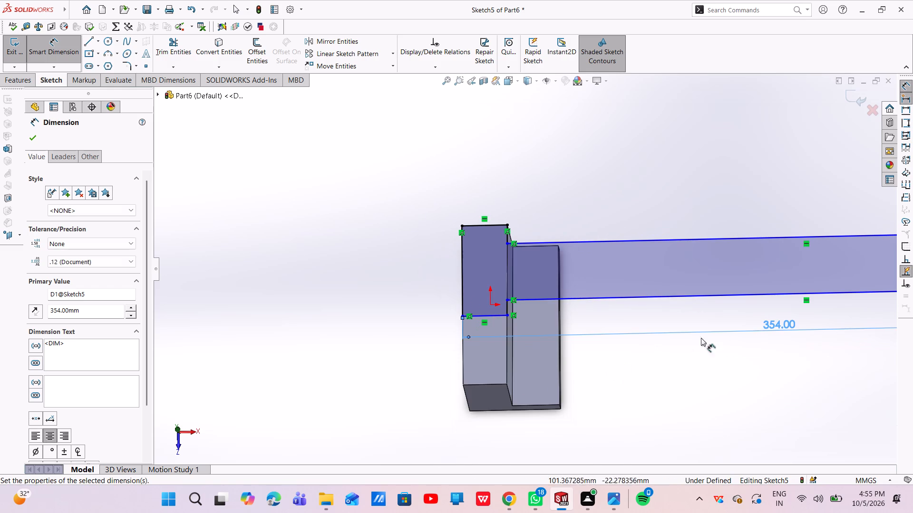
{"action": "double_click", "coordinate": [777, 323]}
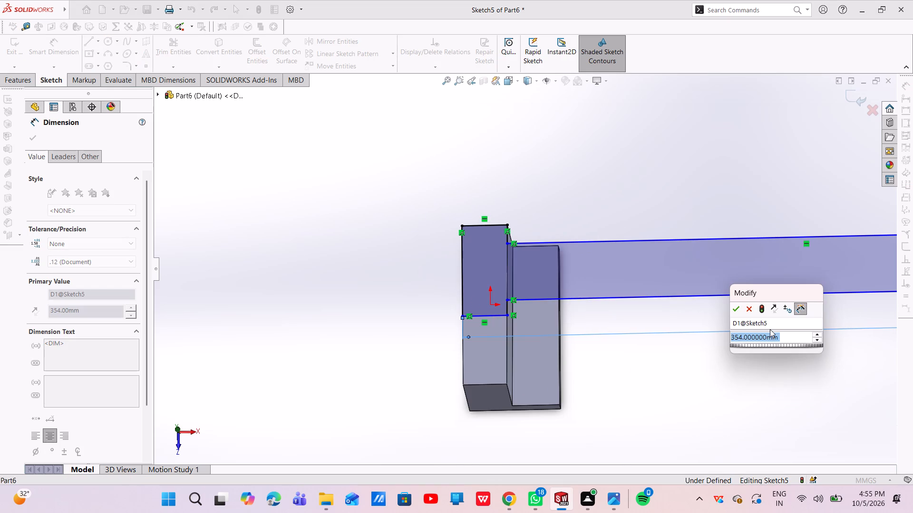
{"action": "key", "text": "BackSpace"}
{"action": "type", "text": "35"}
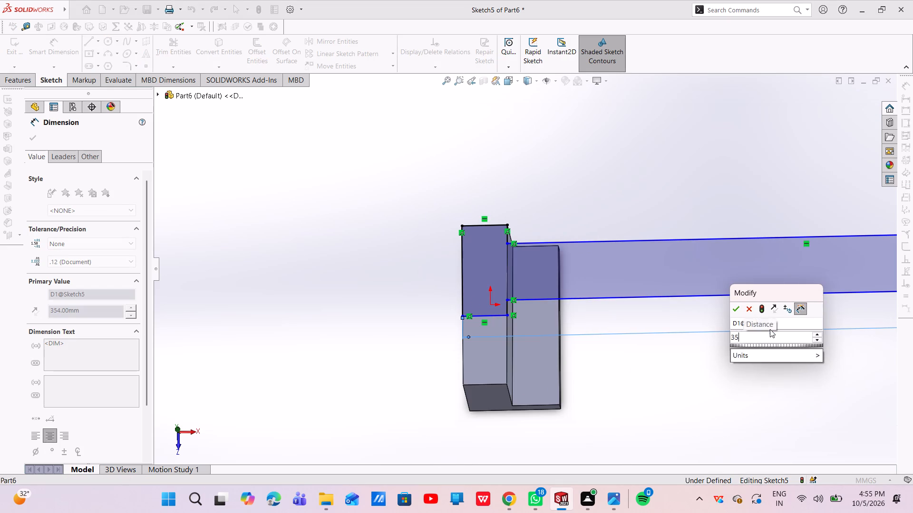
{"action": "key", "text": "Return"}
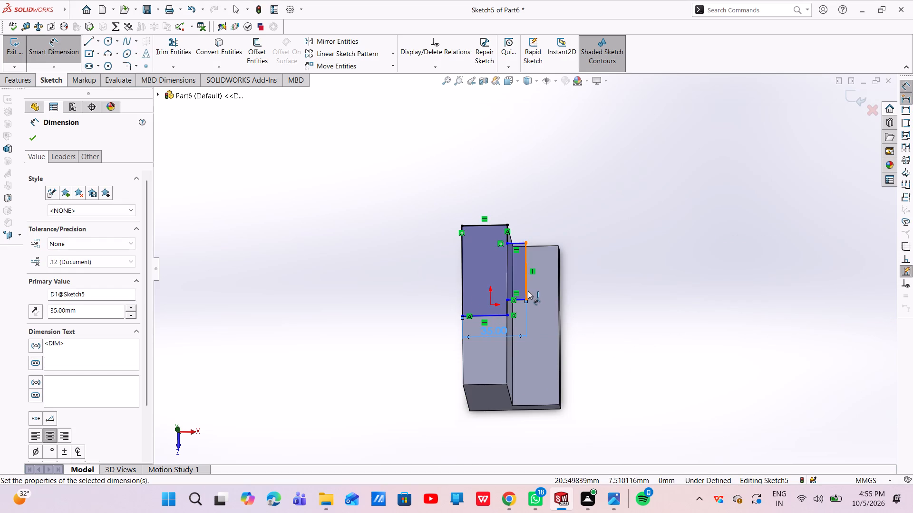
{"action": "scroll", "coordinate": [528, 290], "scroll_direction": "down", "scroll_amount": 2}
{"action": "left_click", "coordinate": [31, 136]}
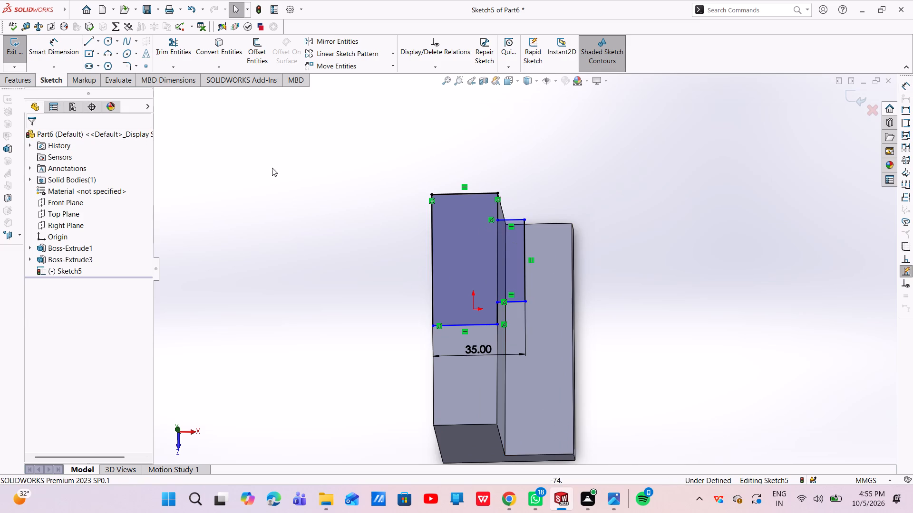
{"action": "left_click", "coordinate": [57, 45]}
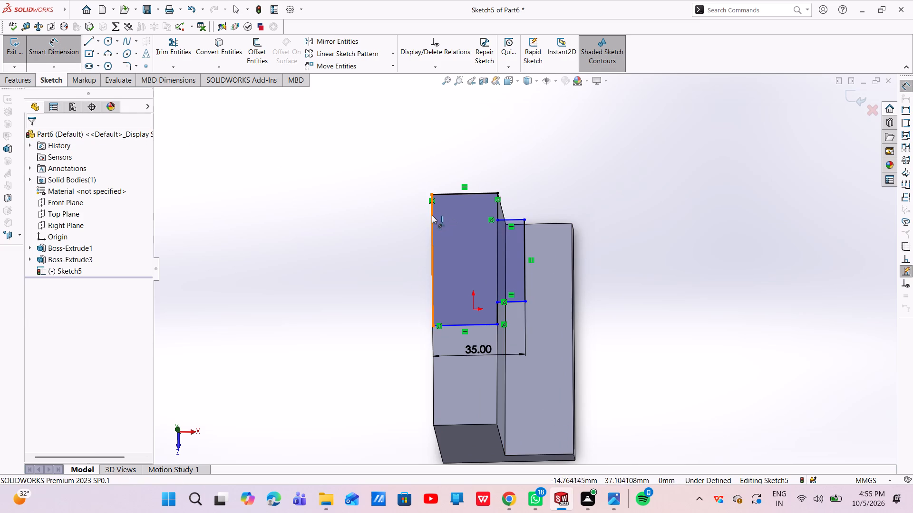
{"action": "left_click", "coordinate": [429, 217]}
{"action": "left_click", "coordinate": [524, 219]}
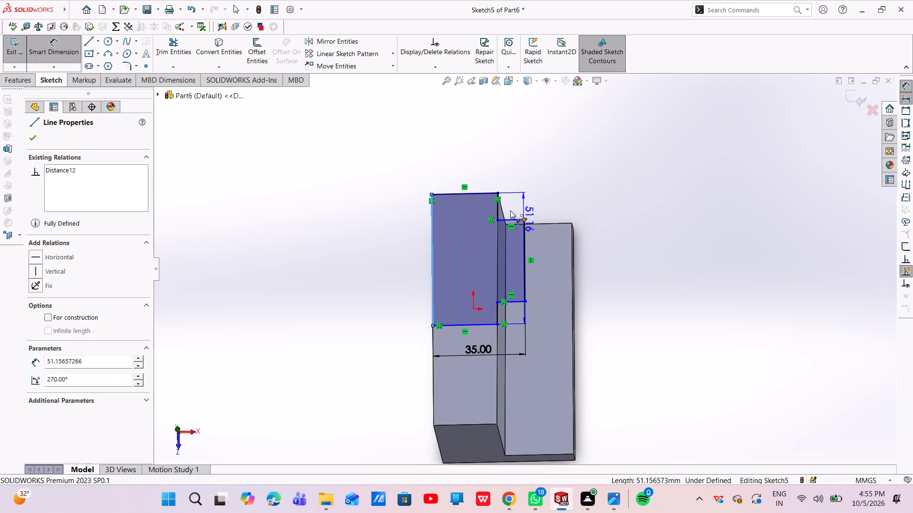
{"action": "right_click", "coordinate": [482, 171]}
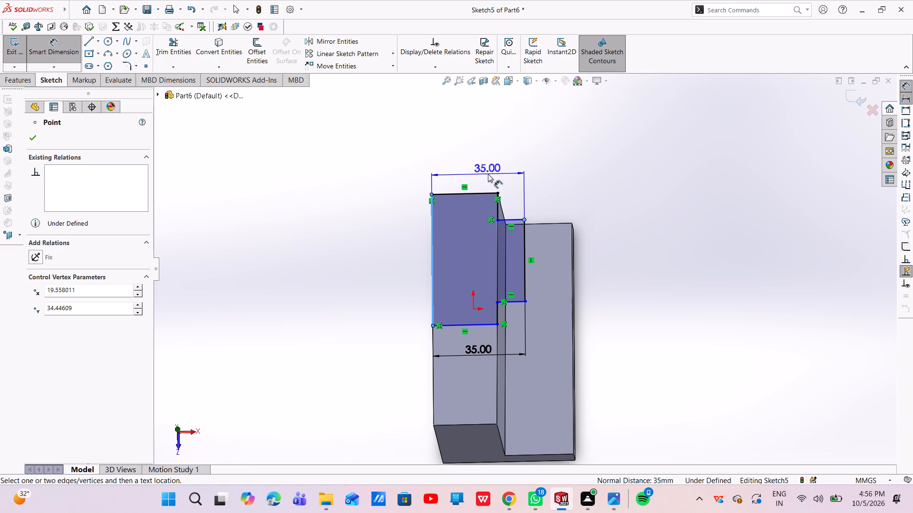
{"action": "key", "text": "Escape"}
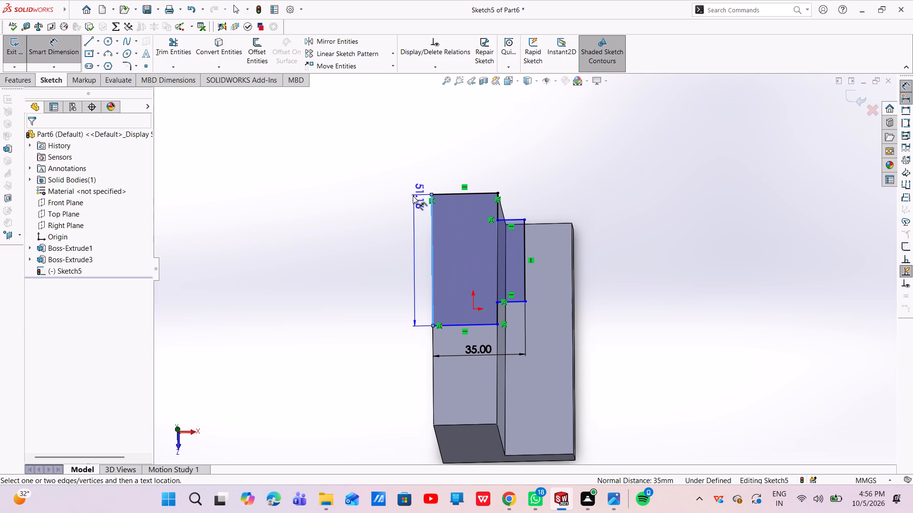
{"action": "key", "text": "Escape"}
Dimension the profile line along the block's outer long edge as 50 mm.
{"action": "left_click", "coordinate": [432, 237]}
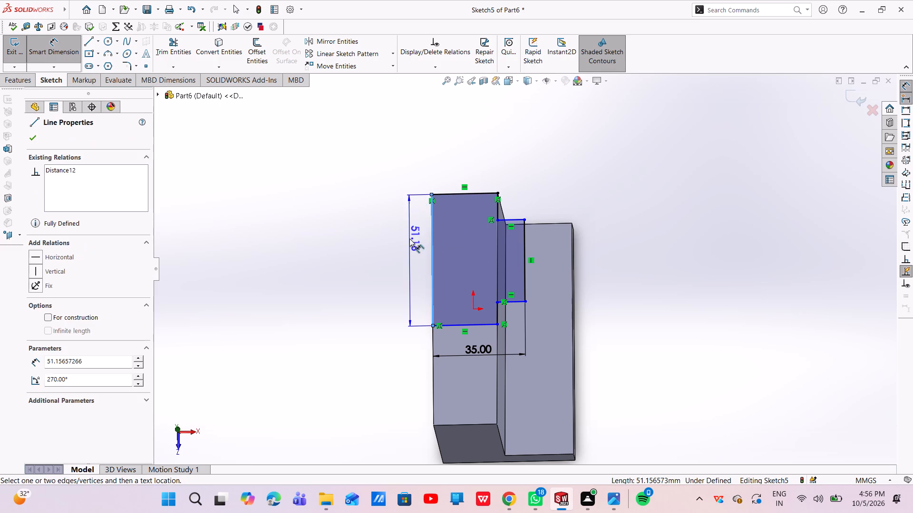
{"action": "left_click", "coordinate": [408, 239]}
{"action": "key", "text": "BackSpace"}
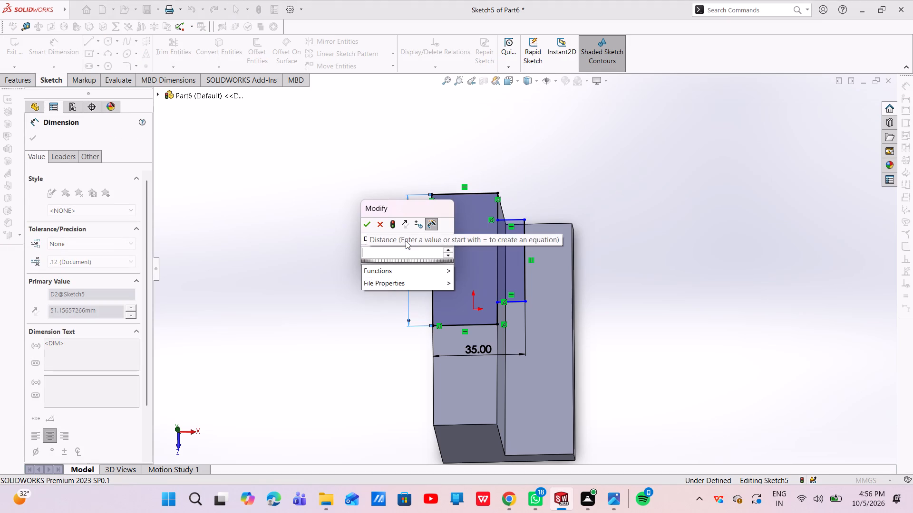
{"action": "type", "text": "50"}
{"action": "key", "text": "Return"}
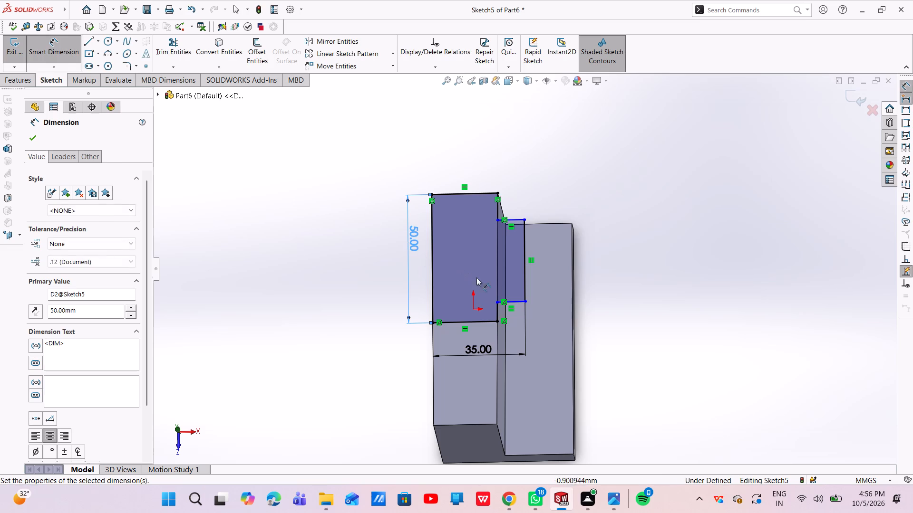
{"action": "key", "text": "Escape"}
{"action": "scroll", "coordinate": [529, 303], "scroll_direction": "down", "scroll_amount": 2}
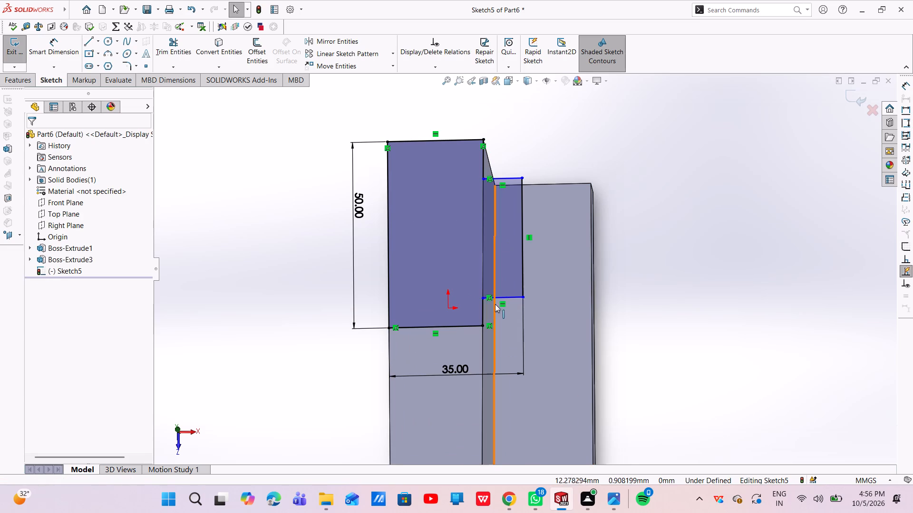
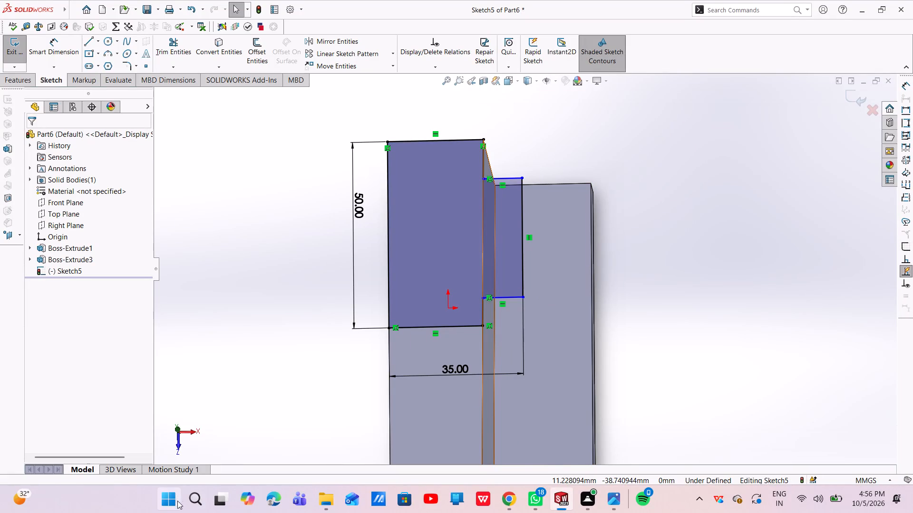
Switch to Notepad and create a new blank text document in its own tab.
{"action": "left_click", "coordinate": [194, 495]}
{"action": "type", "text": "not"}
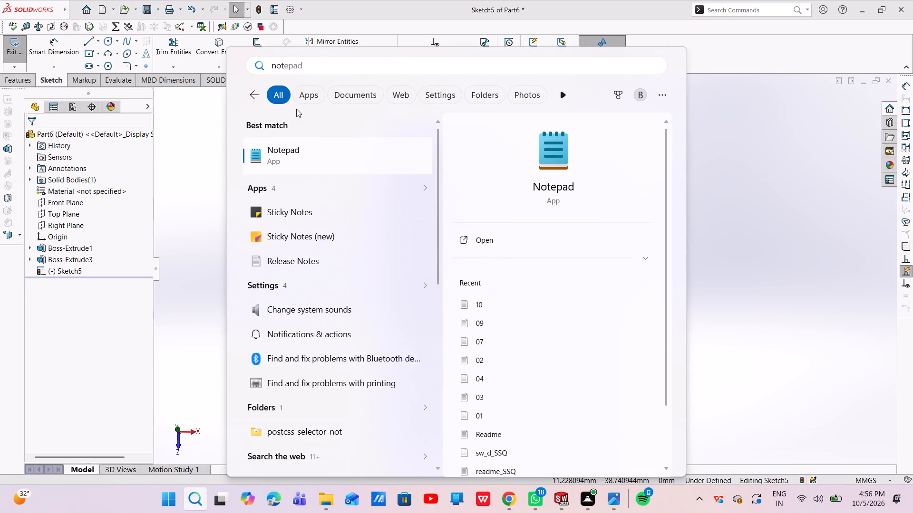
{"action": "left_click", "coordinate": [294, 154]}
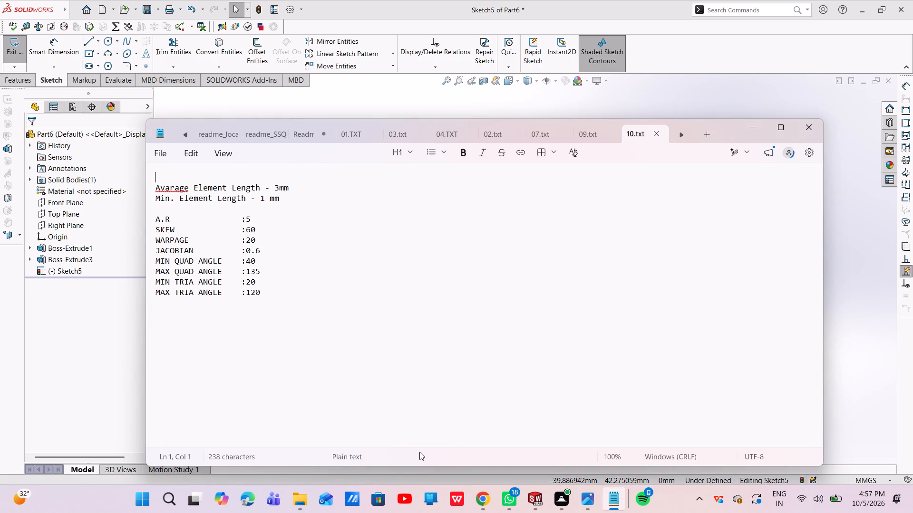
{"action": "left_click", "coordinate": [161, 157]}
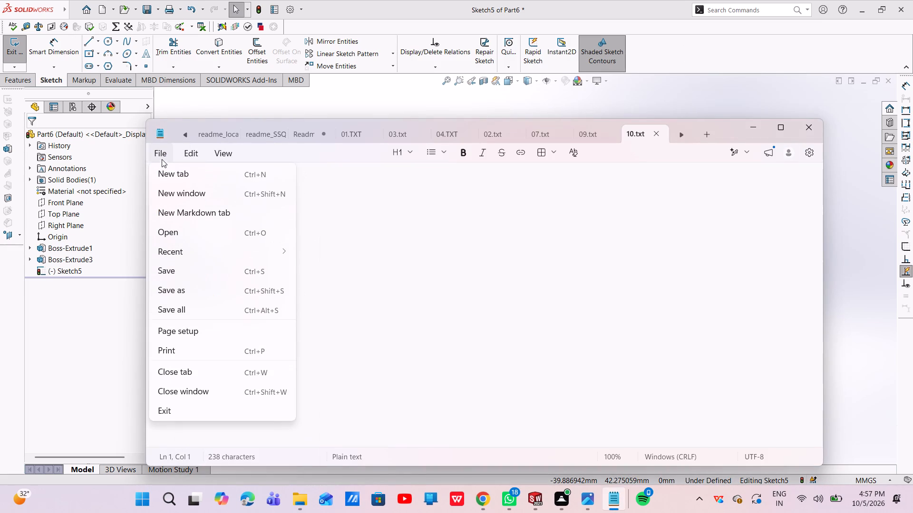
{"action": "left_click", "coordinate": [169, 168]}
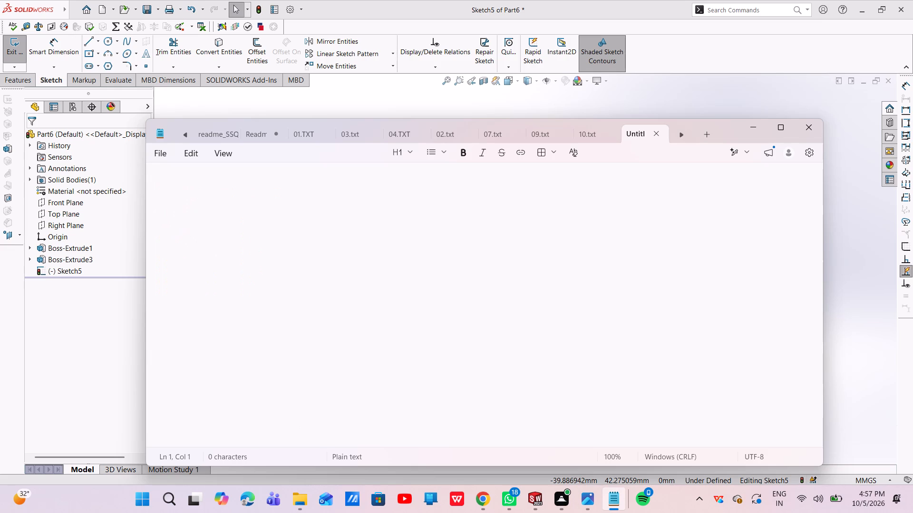
Indent the start of the first line in the blank document by about 20 spaces.
{"action": "key", "text": "space"}
{"action": "key", "text": "space"}
{"action": "key", "text": "space"}
{"action": "key", "text": "space"}
{"action": "key", "text": "space"}
{"action": "key", "text": "space"}
{"action": "key", "text": "space"}
{"action": "key", "text": "space"}
{"action": "key", "text": "space"}
{"action": "key", "text": "space"}
{"action": "key", "text": "space"}
{"action": "key", "text": "space"}
{"action": "key", "text": "space"}
{"action": "key", "text": "space"}
{"action": "key", "text": "space"}
{"action": "key", "text": "space"}
{"action": "key", "text": "space"}
{"action": "key", "text": "space"}
{"action": "key", "text": "space"}
{"action": "key", "text": "space"}
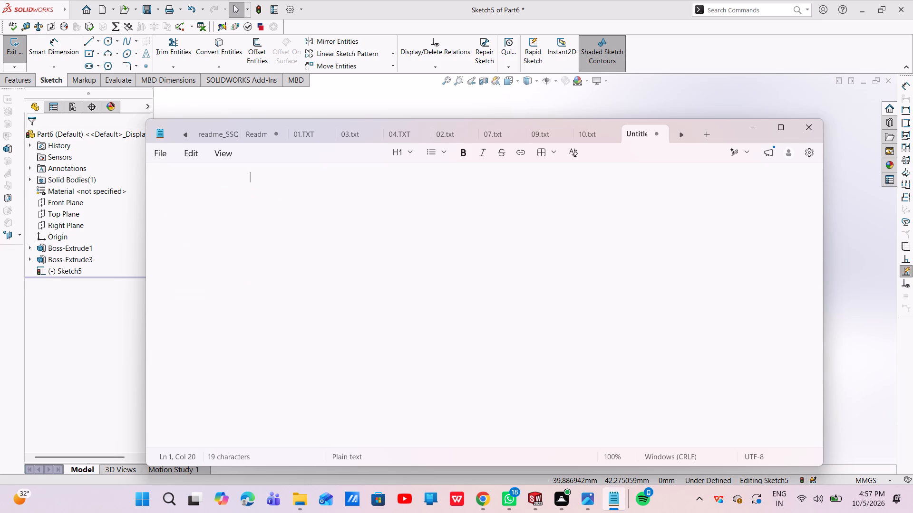
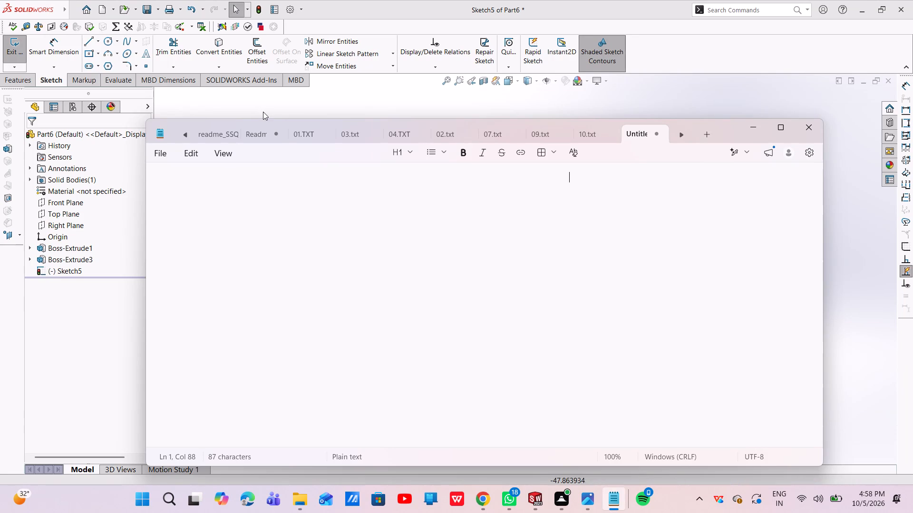
Minimise Notepad to return to the open part sketch in SOLIDWORKS.
{"action": "left_click", "coordinate": [748, 127]}
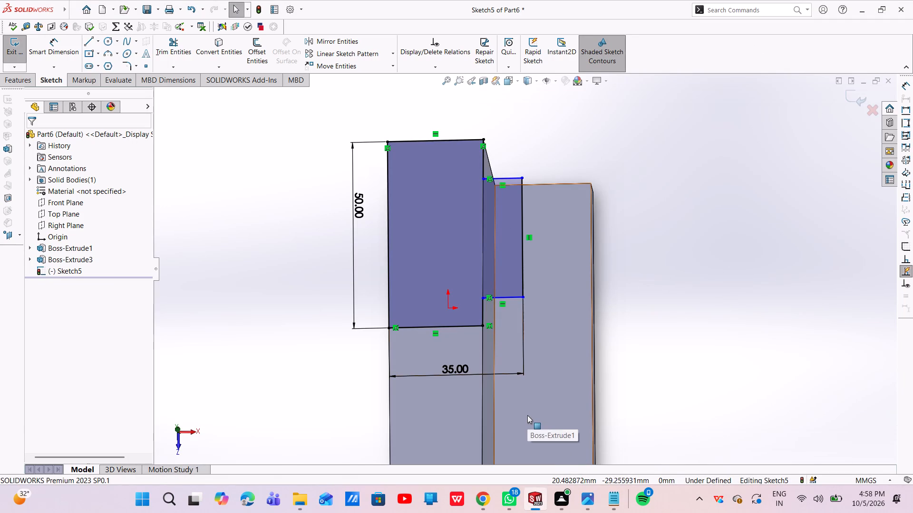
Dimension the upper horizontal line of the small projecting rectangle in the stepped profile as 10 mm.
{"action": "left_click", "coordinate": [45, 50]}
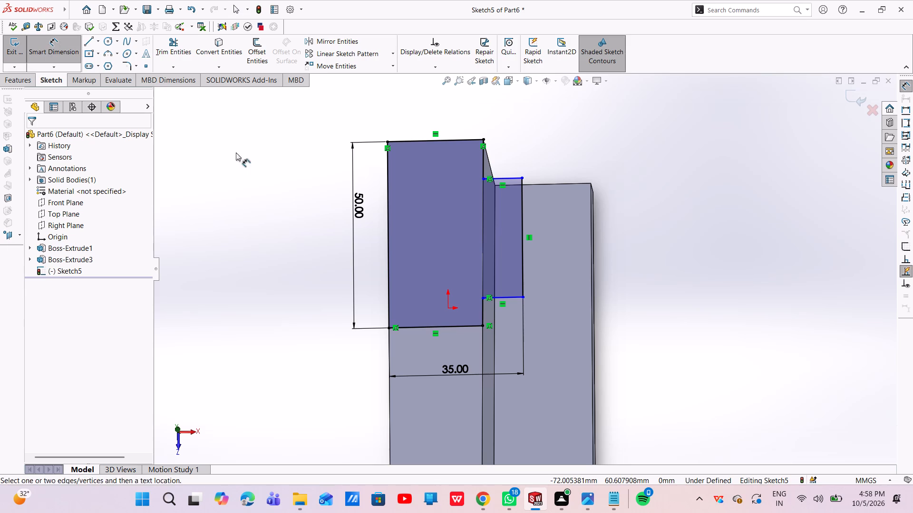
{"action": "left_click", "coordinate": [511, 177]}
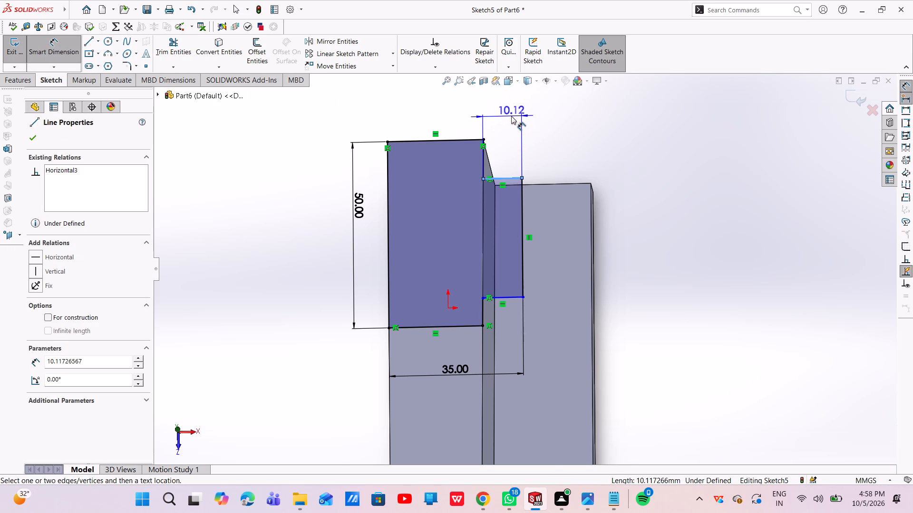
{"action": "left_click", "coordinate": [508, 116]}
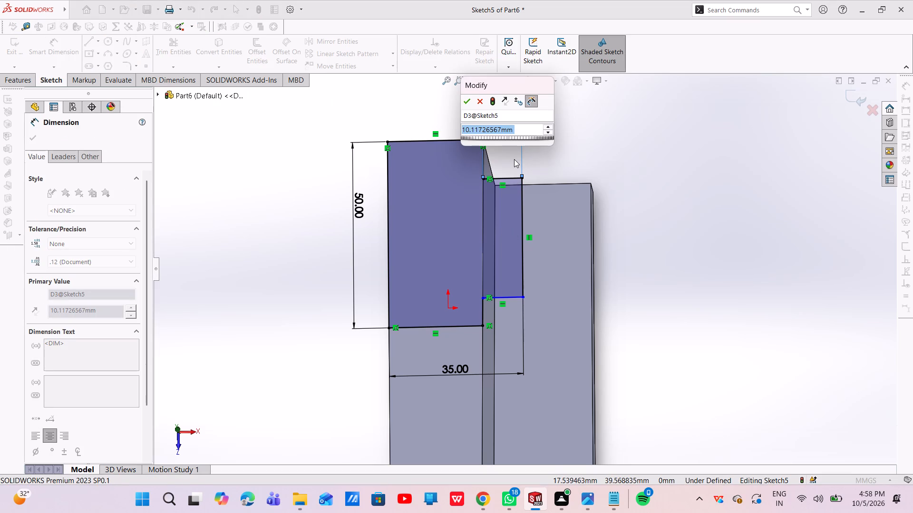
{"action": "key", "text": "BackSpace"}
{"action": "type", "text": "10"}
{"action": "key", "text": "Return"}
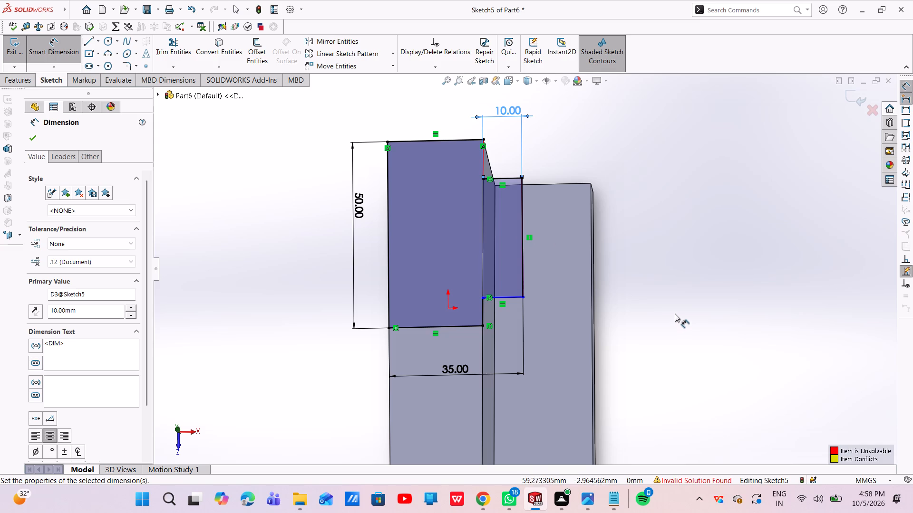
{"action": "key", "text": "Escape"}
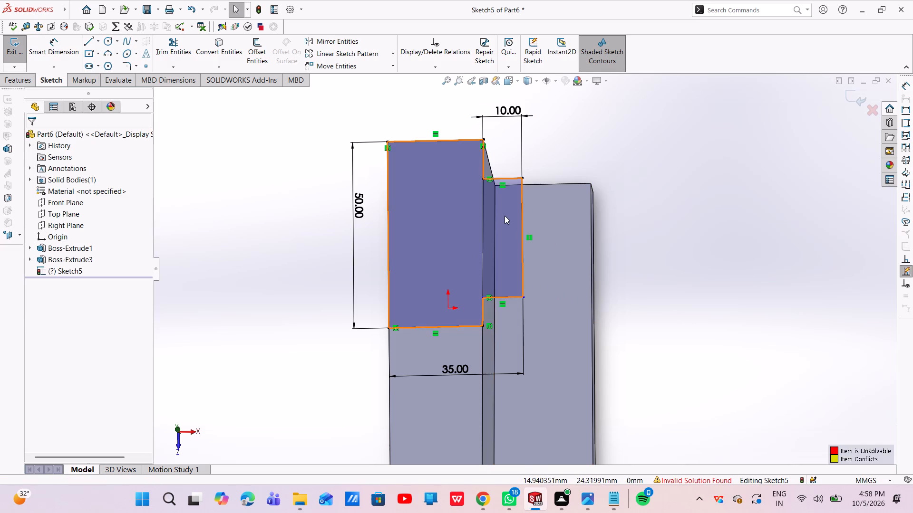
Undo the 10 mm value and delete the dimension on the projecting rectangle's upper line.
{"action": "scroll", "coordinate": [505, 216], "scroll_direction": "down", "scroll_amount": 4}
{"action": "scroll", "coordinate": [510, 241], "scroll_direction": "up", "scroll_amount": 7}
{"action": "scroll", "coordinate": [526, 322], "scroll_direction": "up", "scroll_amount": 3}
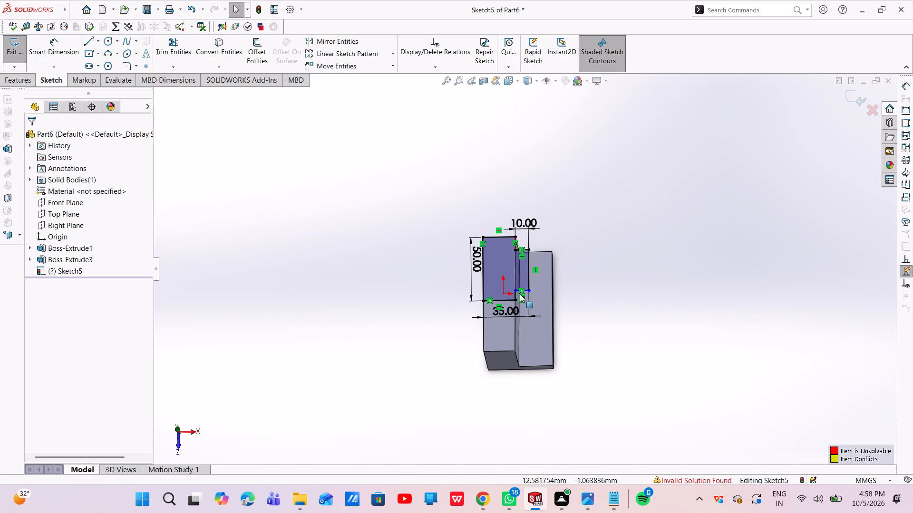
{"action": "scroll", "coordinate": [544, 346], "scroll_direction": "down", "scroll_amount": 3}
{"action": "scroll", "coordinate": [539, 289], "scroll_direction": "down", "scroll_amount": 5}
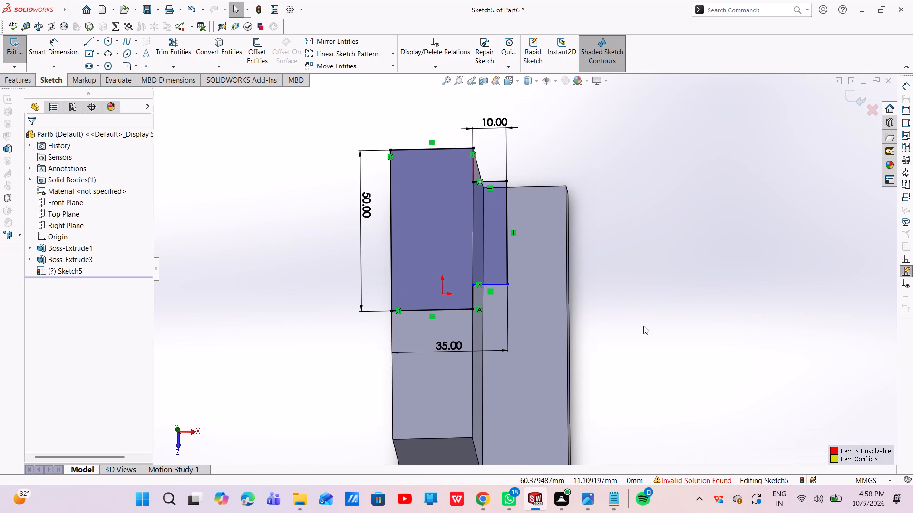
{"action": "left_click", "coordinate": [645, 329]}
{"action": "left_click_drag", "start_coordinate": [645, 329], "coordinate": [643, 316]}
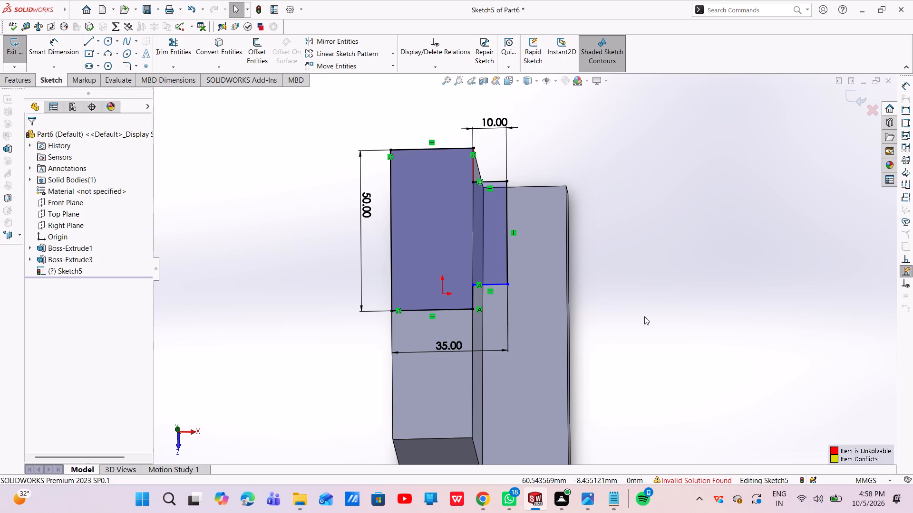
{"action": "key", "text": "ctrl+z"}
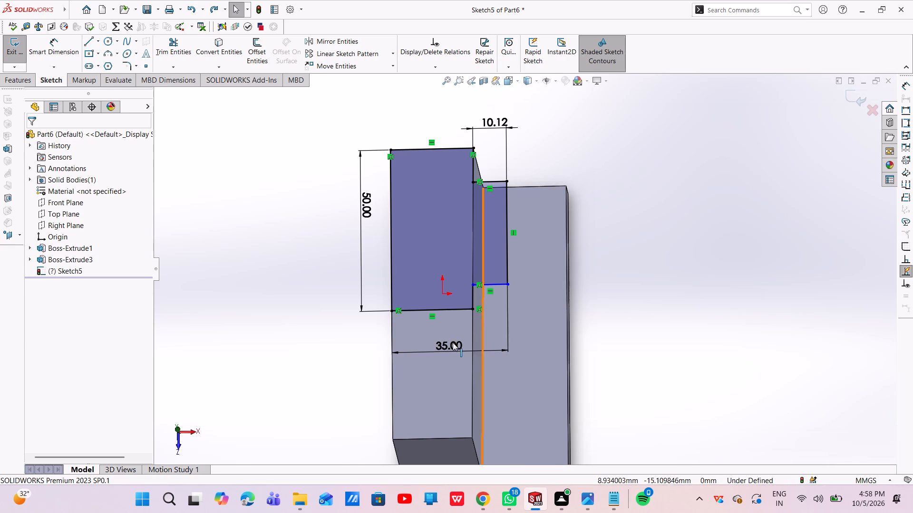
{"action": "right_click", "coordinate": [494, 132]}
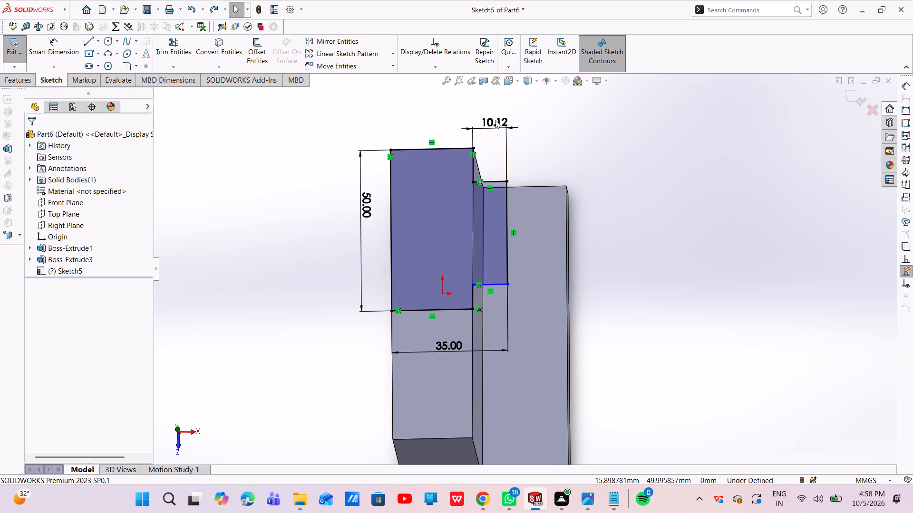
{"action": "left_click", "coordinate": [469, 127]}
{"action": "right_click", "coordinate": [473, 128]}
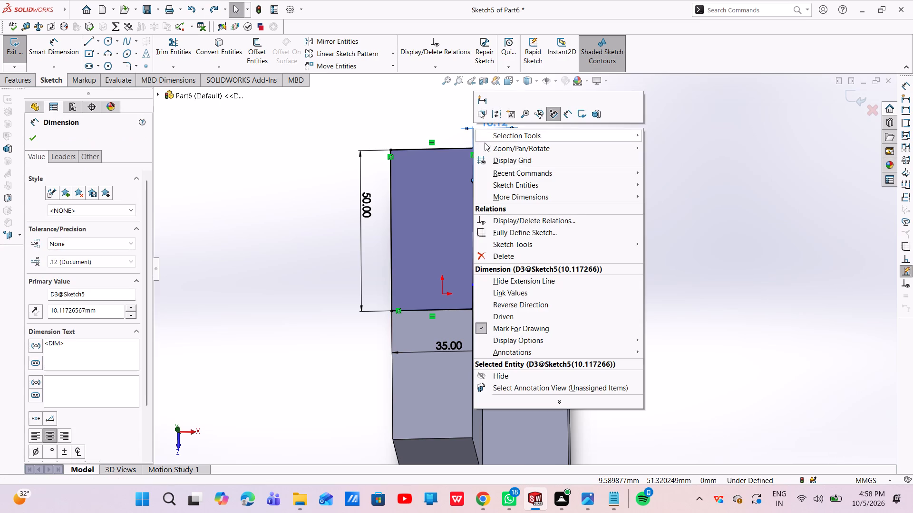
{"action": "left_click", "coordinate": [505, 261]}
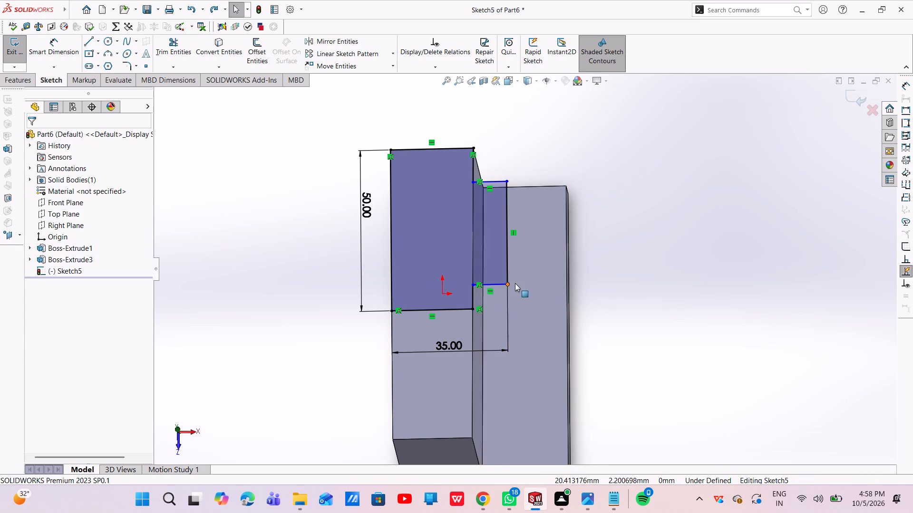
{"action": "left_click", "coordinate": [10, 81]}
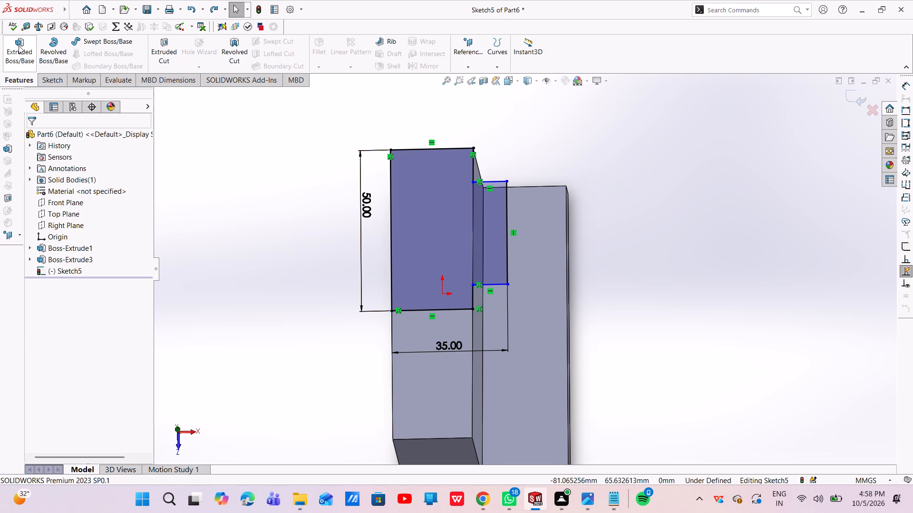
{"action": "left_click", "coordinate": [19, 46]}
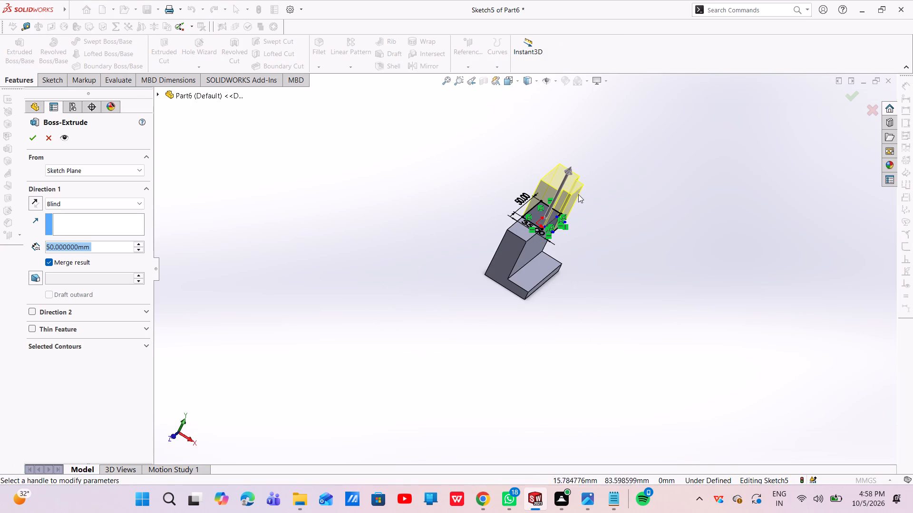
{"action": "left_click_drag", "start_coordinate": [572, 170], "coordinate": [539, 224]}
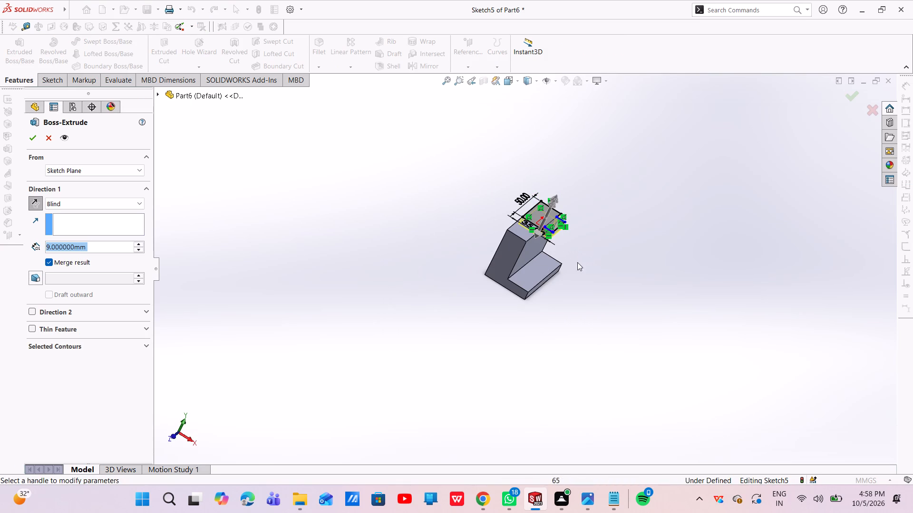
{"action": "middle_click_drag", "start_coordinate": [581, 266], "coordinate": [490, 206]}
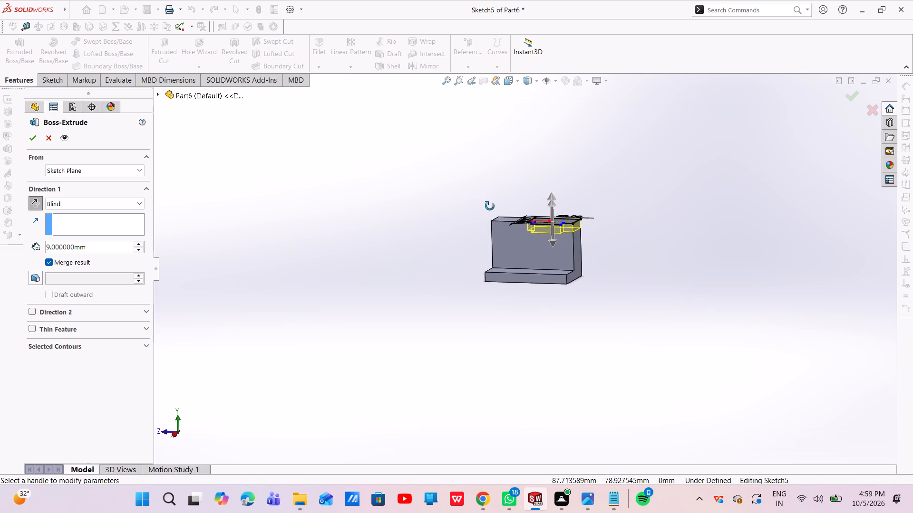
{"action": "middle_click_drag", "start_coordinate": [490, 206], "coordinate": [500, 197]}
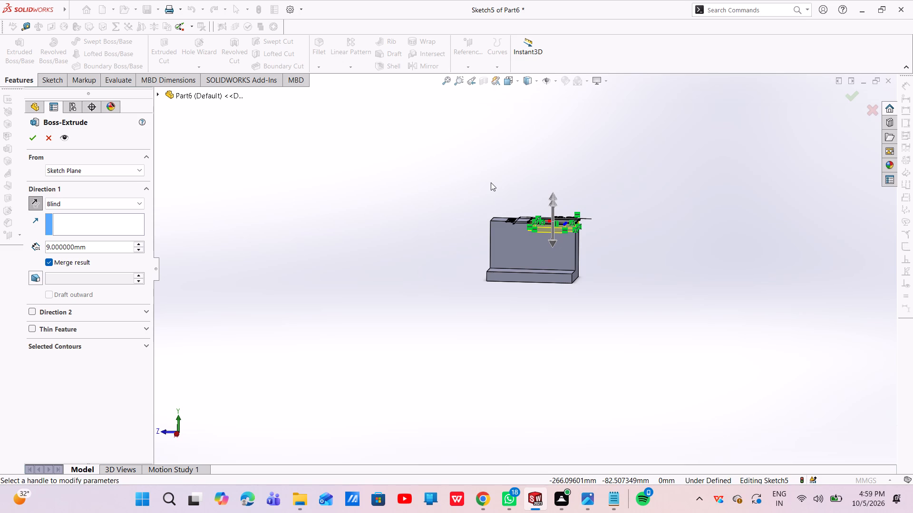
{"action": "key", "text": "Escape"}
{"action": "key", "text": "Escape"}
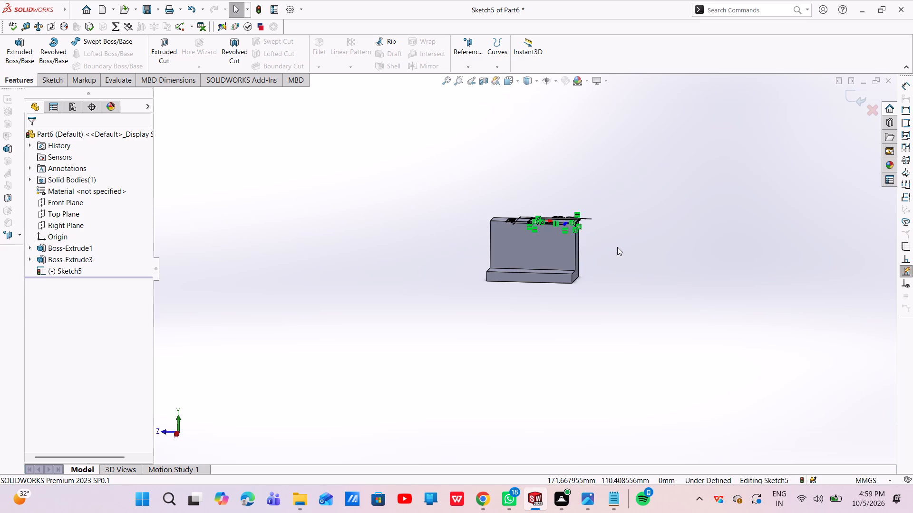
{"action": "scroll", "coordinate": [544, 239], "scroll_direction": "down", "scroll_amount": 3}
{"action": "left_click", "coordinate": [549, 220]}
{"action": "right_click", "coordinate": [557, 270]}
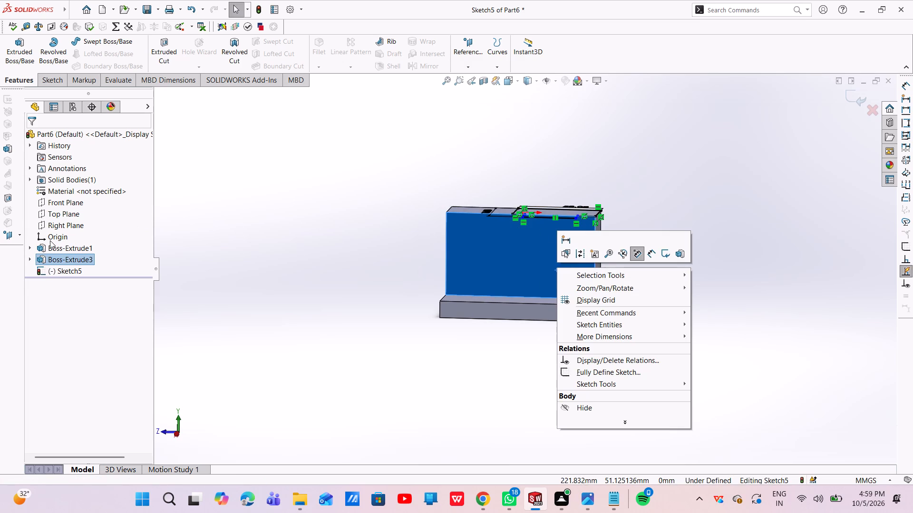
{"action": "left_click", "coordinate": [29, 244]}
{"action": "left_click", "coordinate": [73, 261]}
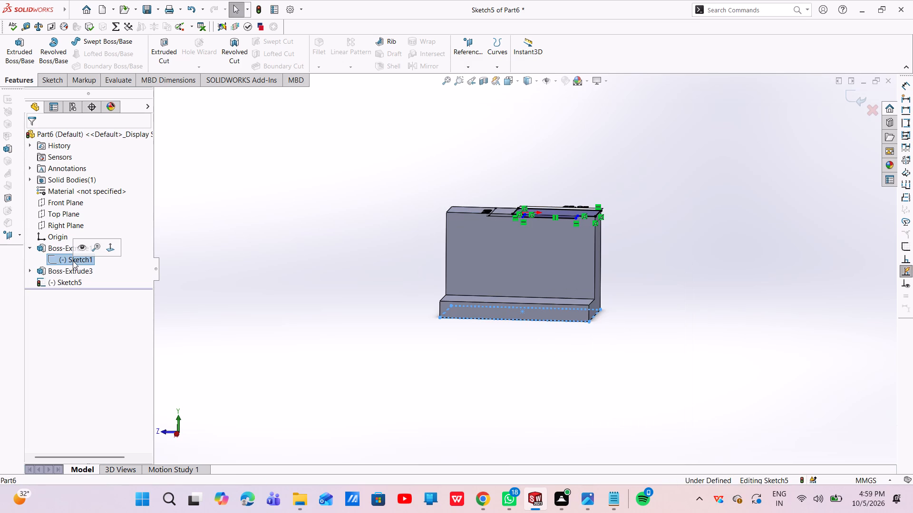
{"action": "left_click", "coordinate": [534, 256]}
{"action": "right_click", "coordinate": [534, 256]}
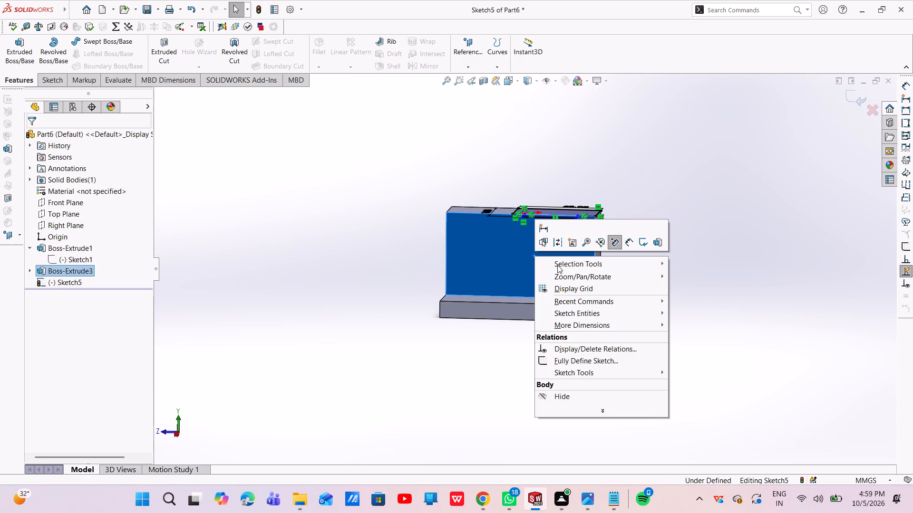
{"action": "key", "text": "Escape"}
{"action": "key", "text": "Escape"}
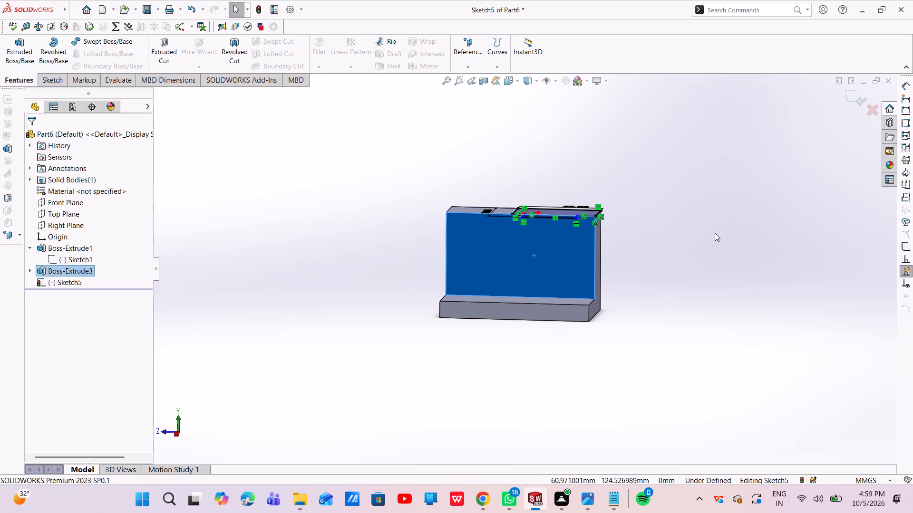
Undo the stepped profile sketch and the raised block's extrusion, back to editing the block's sketch on the base plate.
{"action": "key", "text": "ctrl+z"}
{"action": "key", "text": "ctrl+z"}
{"action": "key", "text": "ctrl+z"}
{"action": "key", "text": "ctrl+z"}
{"action": "key", "text": "ctrl+z"}
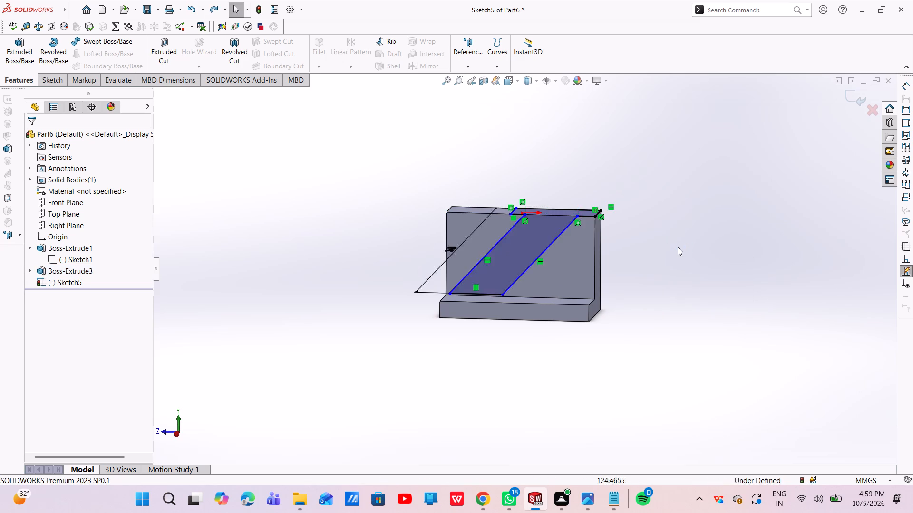
{"action": "key", "text": "ctrl+z"}
{"action": "key", "text": "ctrl+z"}
{"action": "key", "text": "ctrl+z"}
{"action": "key", "text": "ctrl+z"}
{"action": "key", "text": "ctrl+z"}
{"action": "key", "text": "ctrl+z"}
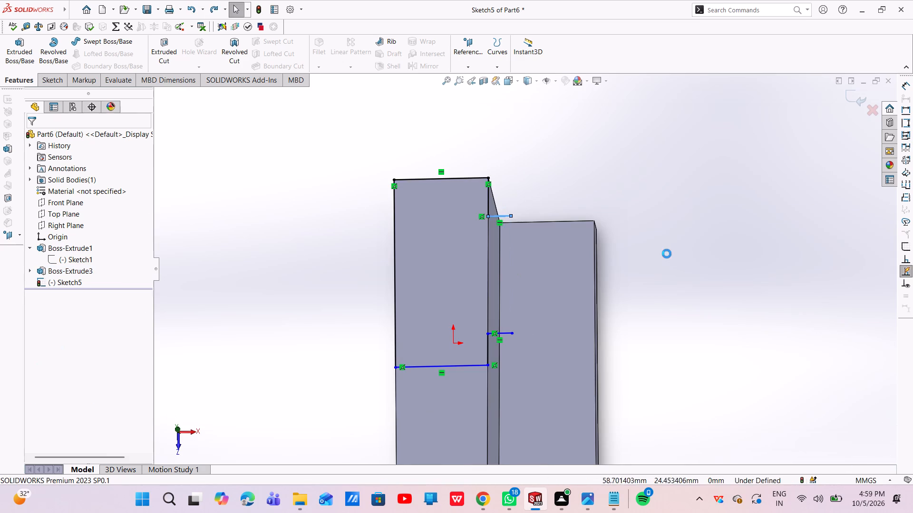
{"action": "key", "text": "ctrl+z"}
{"action": "key", "text": "ctrl+z"}
{"action": "key", "text": "ctrl+z"}
{"action": "key", "text": "ctrl+z"}
{"action": "key", "text": "ctrl+z"}
{"action": "key", "text": "ctrl+z"}
{"action": "key", "text": "ctrl+z"}
{"action": "key", "text": "ctrl+z"}
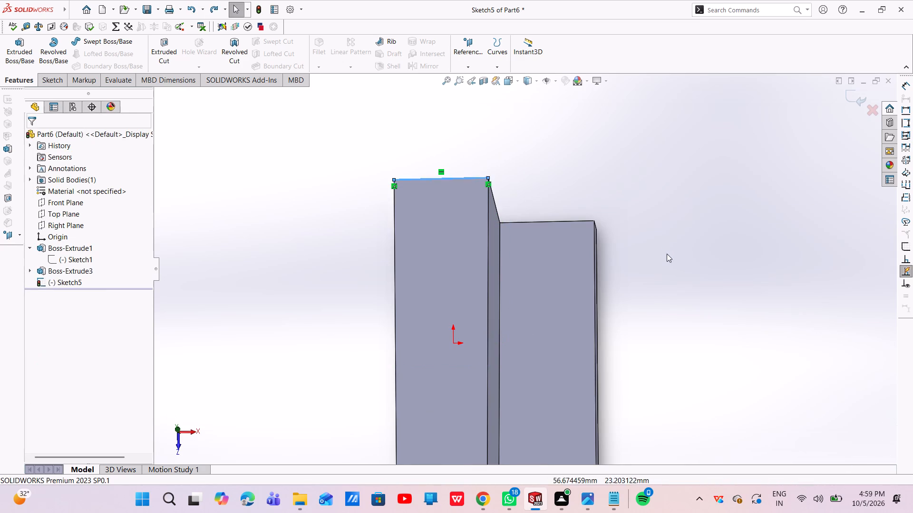
{"action": "key", "text": "ctrl+z"}
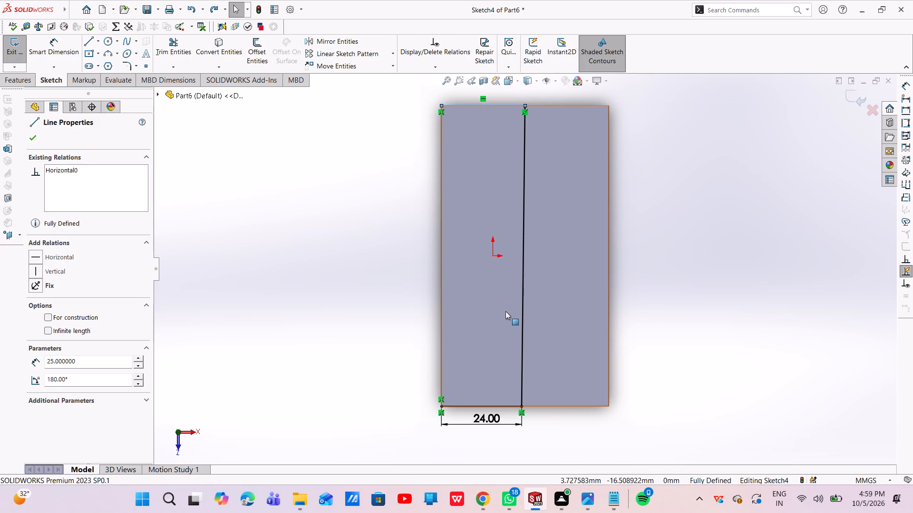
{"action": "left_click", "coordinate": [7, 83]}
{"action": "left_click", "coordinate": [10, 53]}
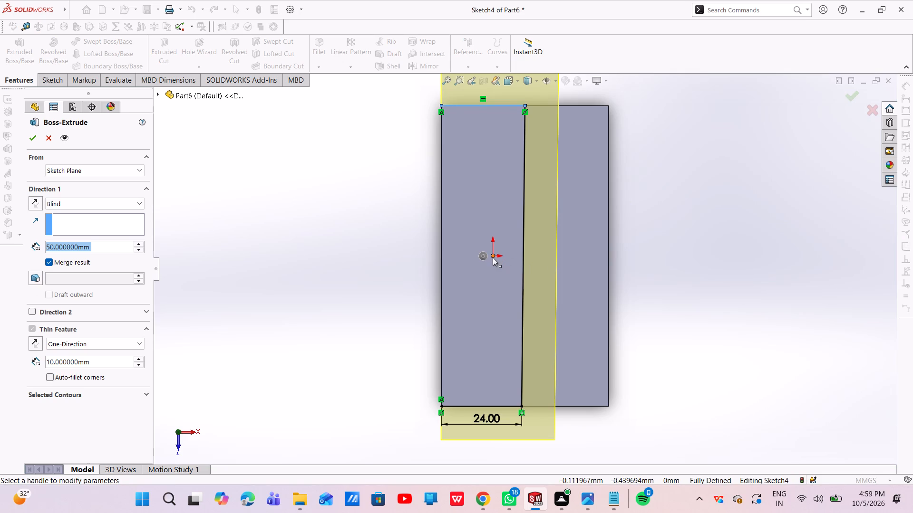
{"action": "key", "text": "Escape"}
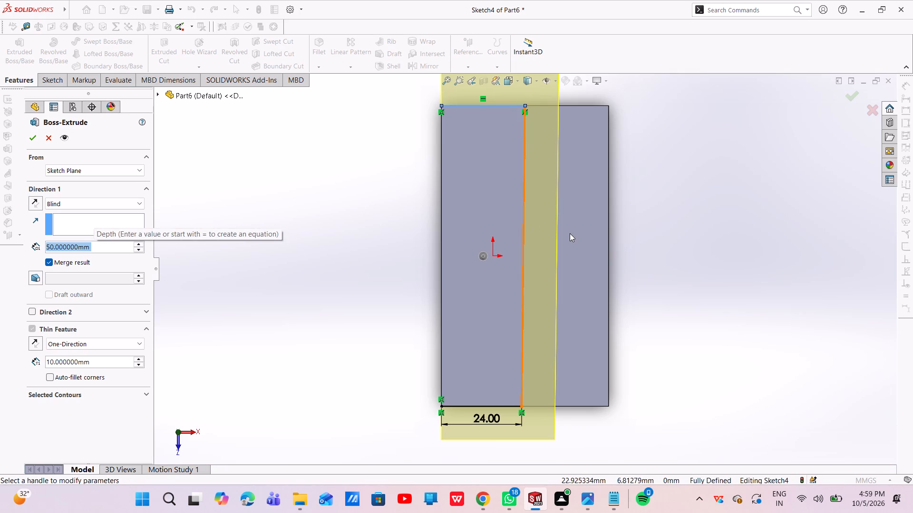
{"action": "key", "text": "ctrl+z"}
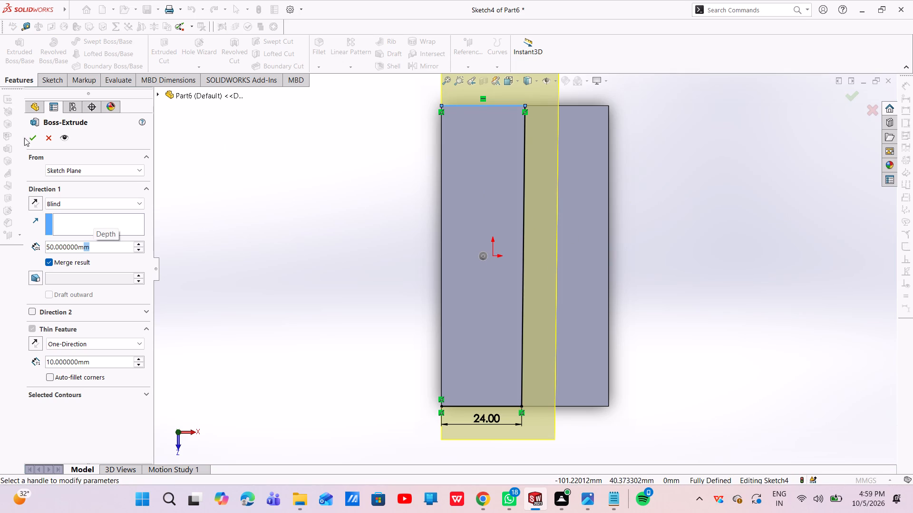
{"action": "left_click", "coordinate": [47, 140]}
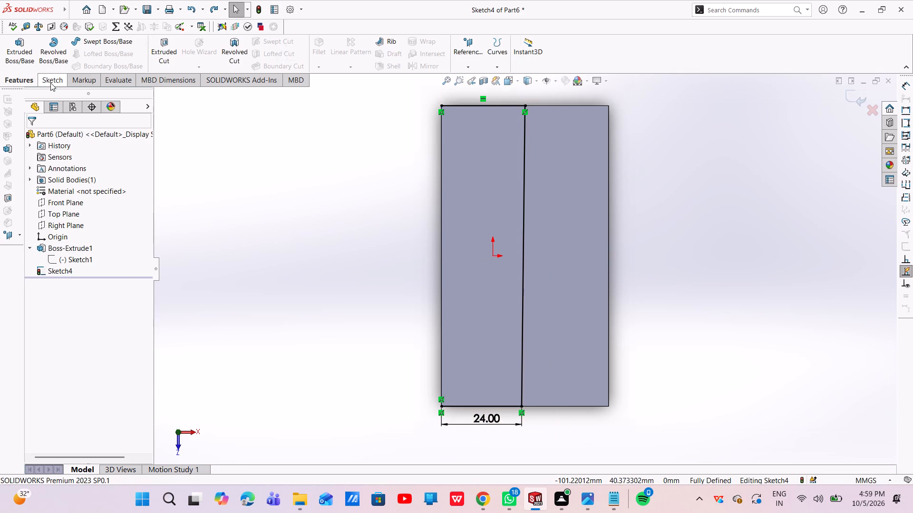
Close the block's profile with a 90 mm vertical line along the base plate's long outer edge.
{"action": "left_click", "coordinate": [50, 83]}
{"action": "left_click", "coordinate": [82, 41]}
{"action": "left_click", "coordinate": [87, 44]}
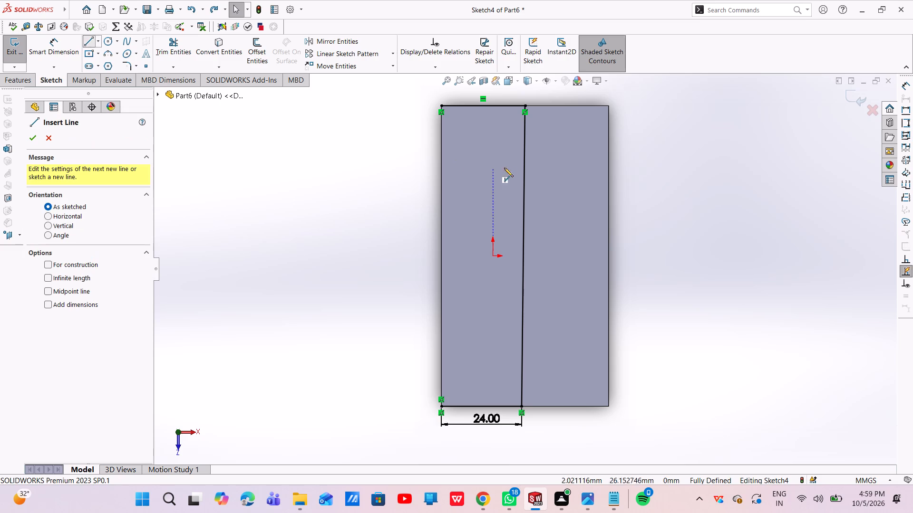
{"action": "left_click", "coordinate": [441, 106]}
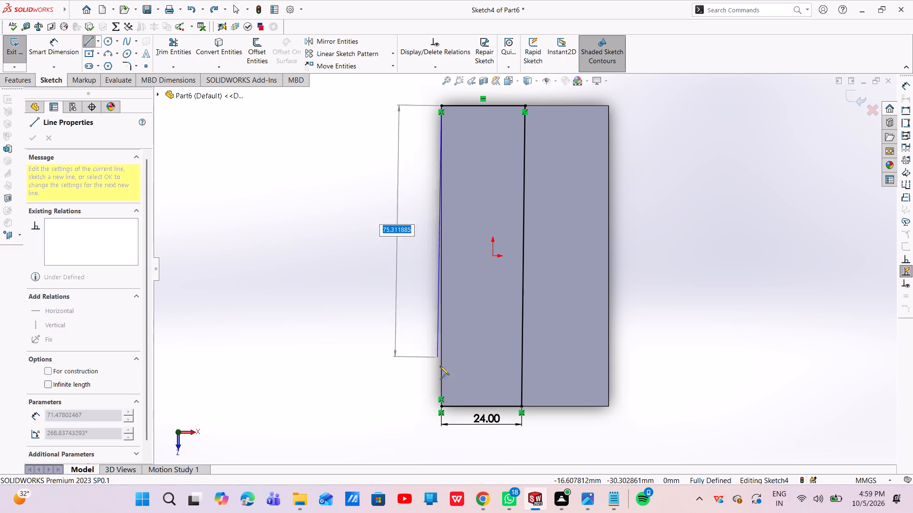
{"action": "left_click", "coordinate": [441, 408]}
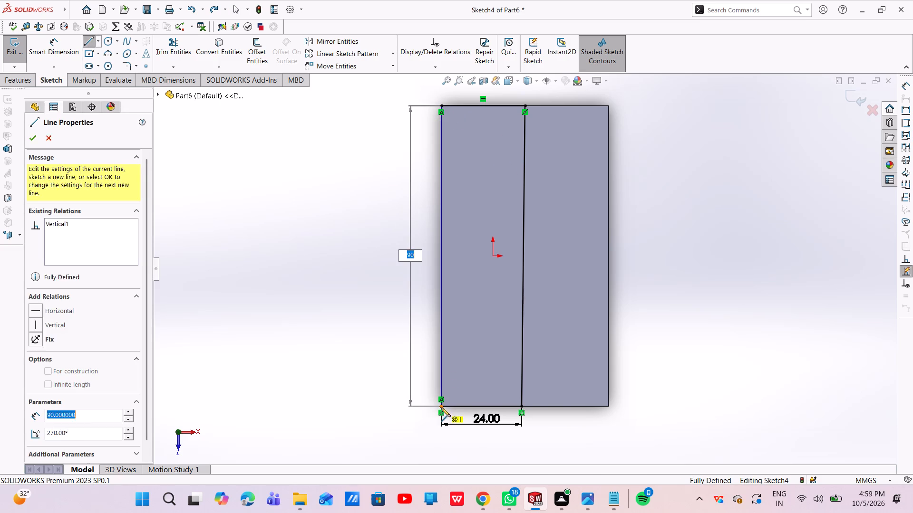
{"action": "key", "text": "Escape"}
{"action": "key", "text": "Escape"}
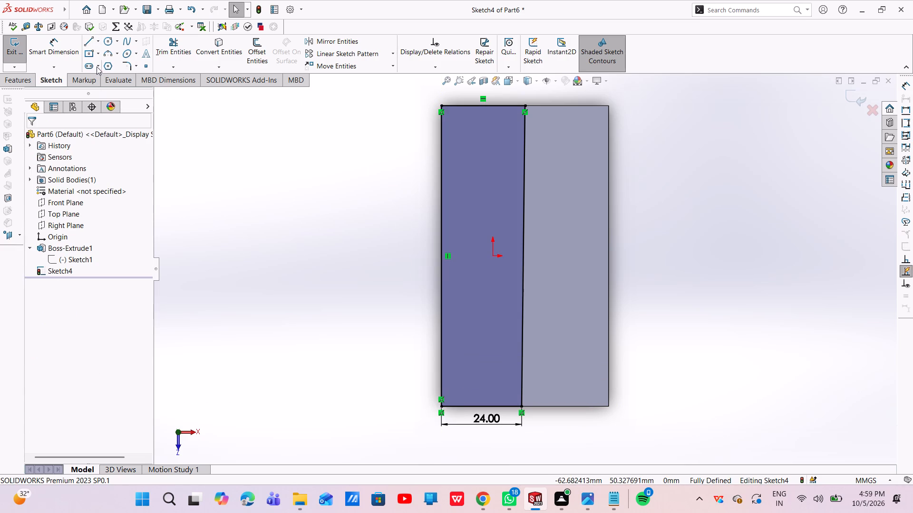
Extrude the closed profile on the base plate 50 mm as a merged raised block.
{"action": "left_click", "coordinate": [29, 87]}
{"action": "left_click", "coordinate": [24, 52]}
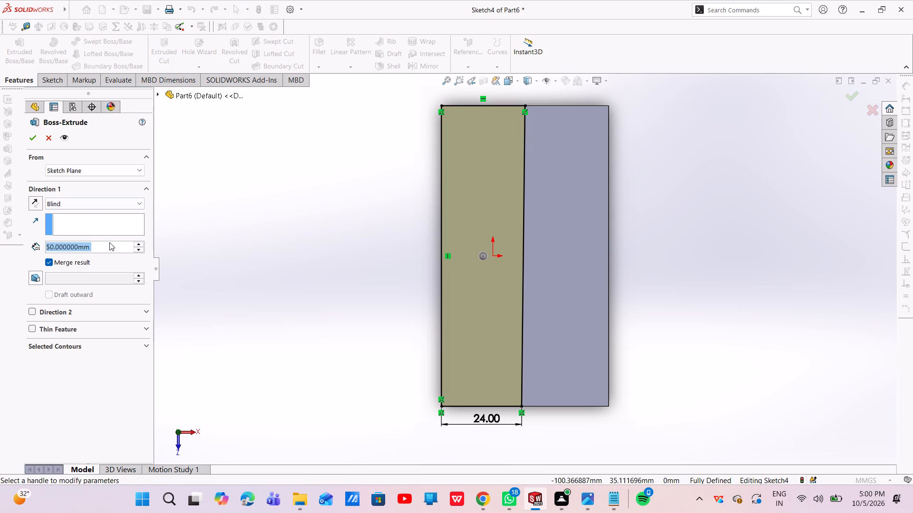
{"action": "left_click", "coordinate": [29, 142]}
Start a sketch on the raised block's long inner face, the one facing the uncovered half of the base plate.
{"action": "scroll", "coordinate": [511, 220], "scroll_direction": "up", "scroll_amount": 3}
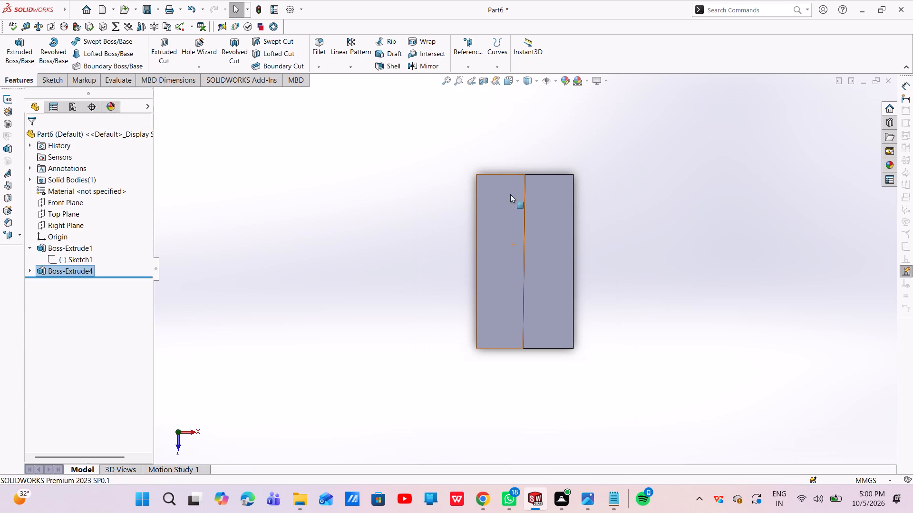
{"action": "left_click_drag", "start_coordinate": [531, 279], "coordinate": [492, 242]}
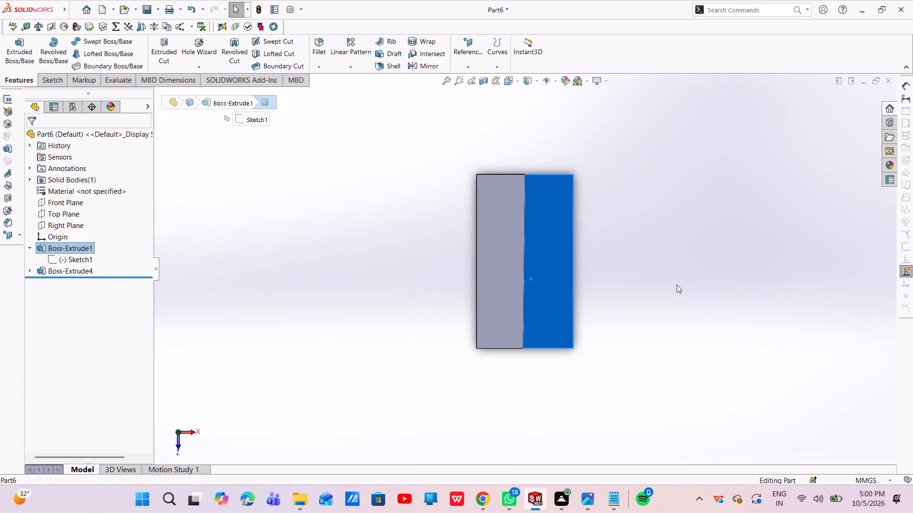
{"action": "key", "text": "Escape"}
{"action": "scroll", "coordinate": [665, 289], "scroll_direction": "up", "scroll_amount": 1}
{"action": "middle_click_drag", "start_coordinate": [665, 289], "coordinate": [587, 254]}
{"action": "left_click", "coordinate": [528, 257]}
{"action": "left_click", "coordinate": [573, 225]}
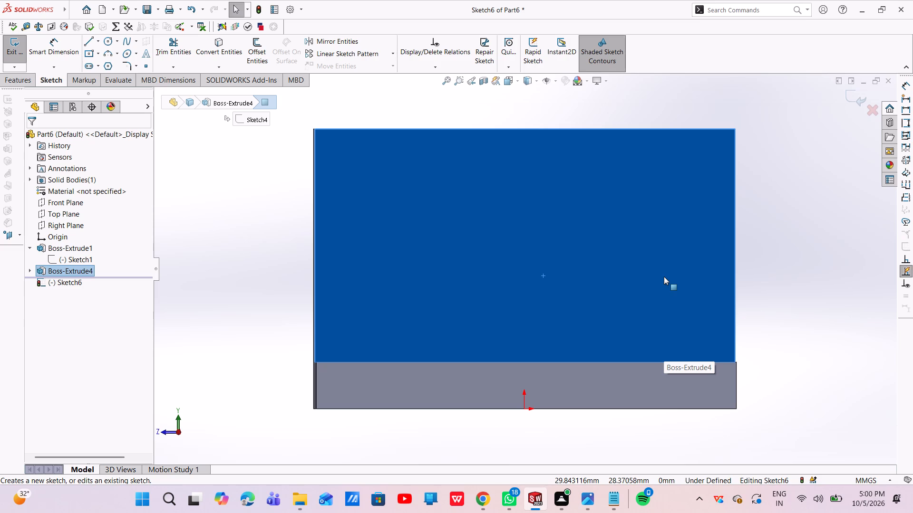
Draw a horizontal line along the face's upper edge from its rear top corner and dimension its length as 50 mm.
{"action": "left_click", "coordinate": [90, 39]}
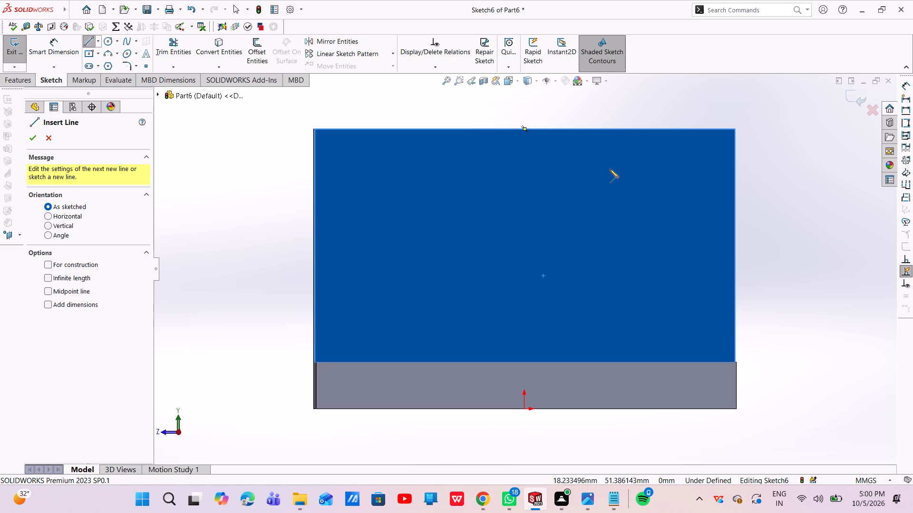
{"action": "left_click", "coordinate": [732, 130]}
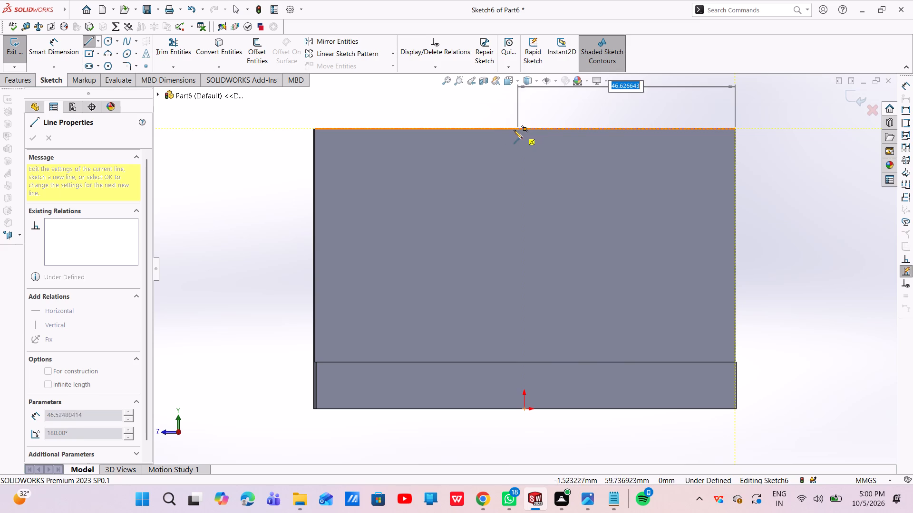
{"action": "left_click", "coordinate": [476, 128]}
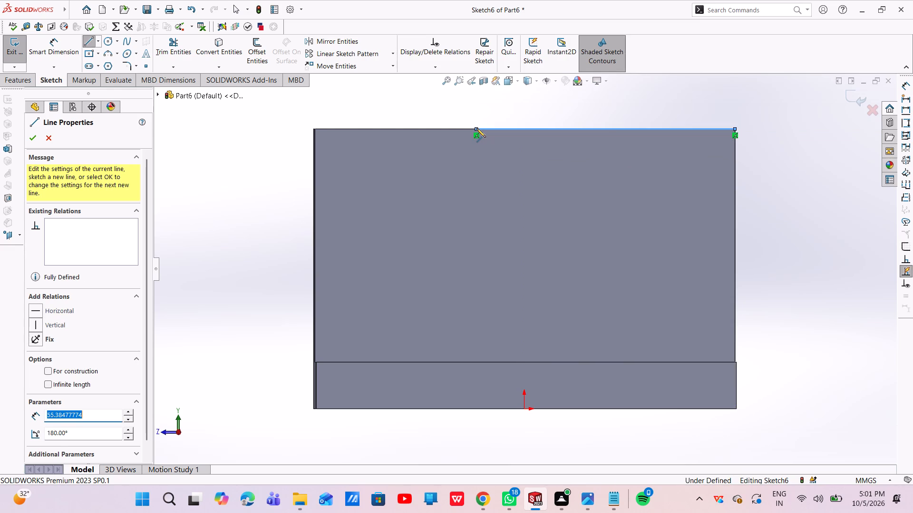
{"action": "key", "text": "Escape"}
{"action": "left_click", "coordinate": [53, 44]}
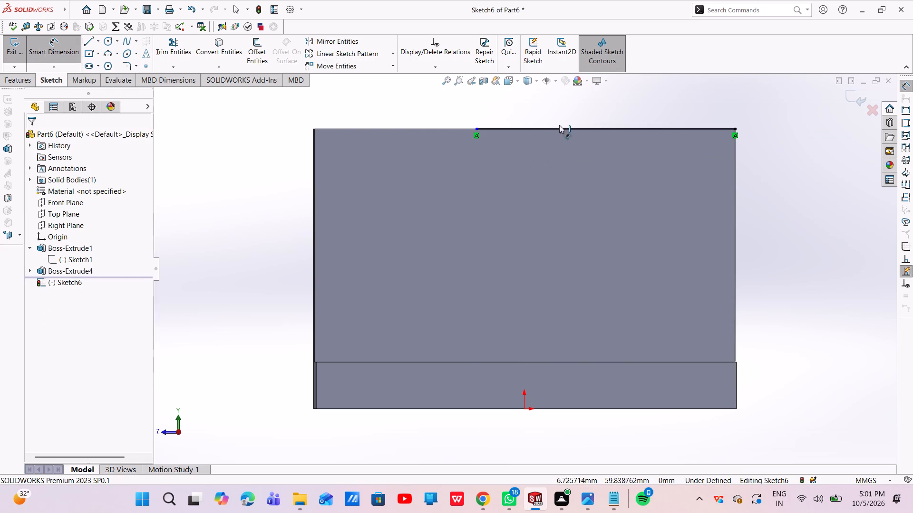
{"action": "left_click", "coordinate": [561, 130]}
{"action": "left_click", "coordinate": [563, 110]}
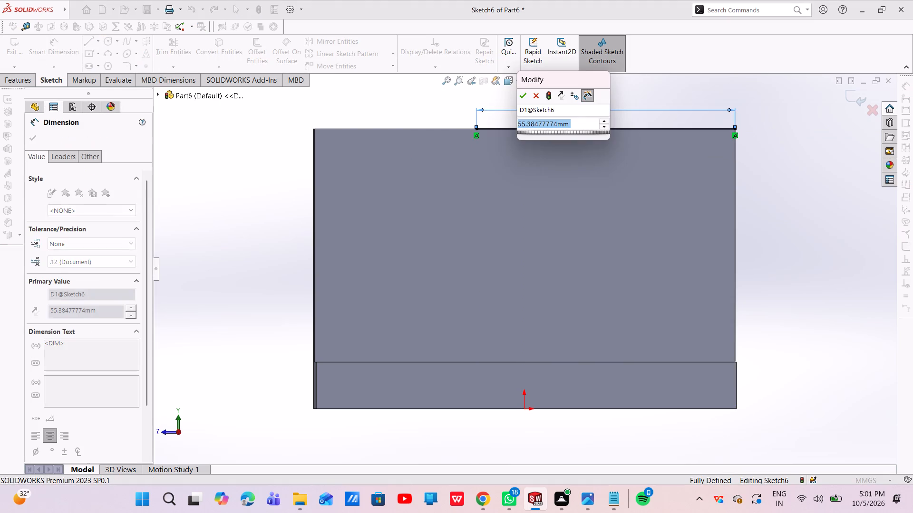
{"action": "key", "text": "BackSpace"}
{"action": "type", "text": "50"}
{"action": "key", "text": "Return"}
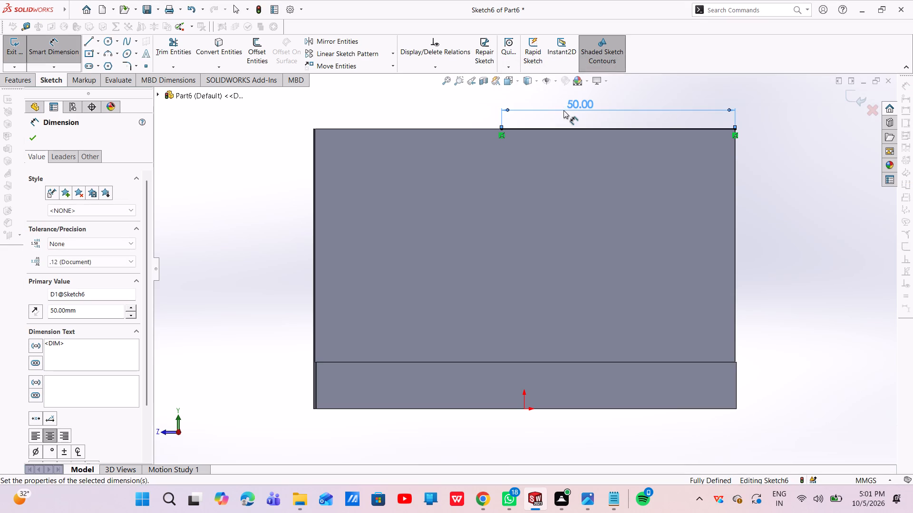
{"action": "key", "text": "Escape"}
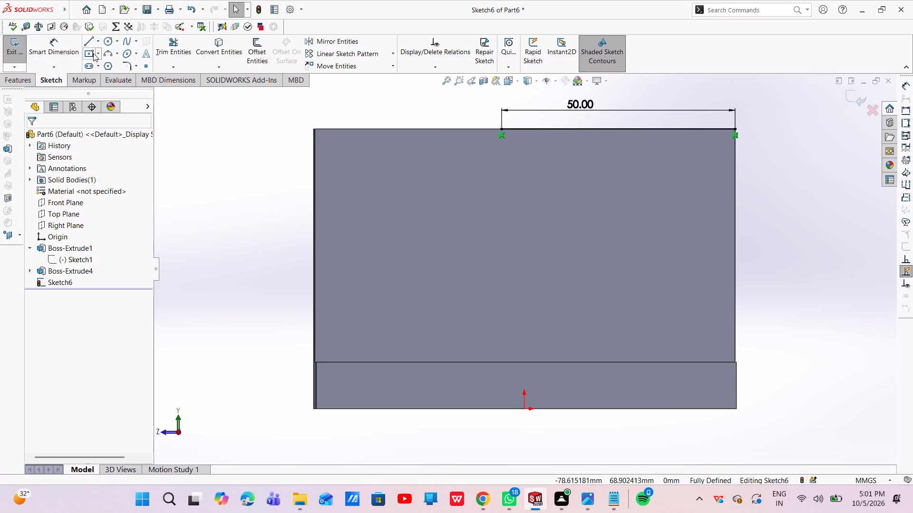
Draw a vertical line down from the midpoint of the 50 mm line and dimension its length as 15 mm.
{"action": "left_click", "coordinate": [87, 43]}
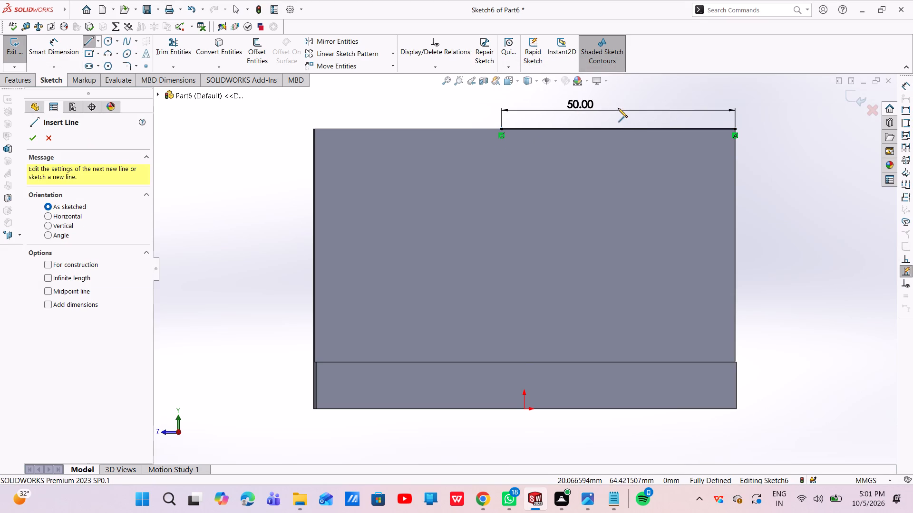
{"action": "left_click", "coordinate": [619, 128]}
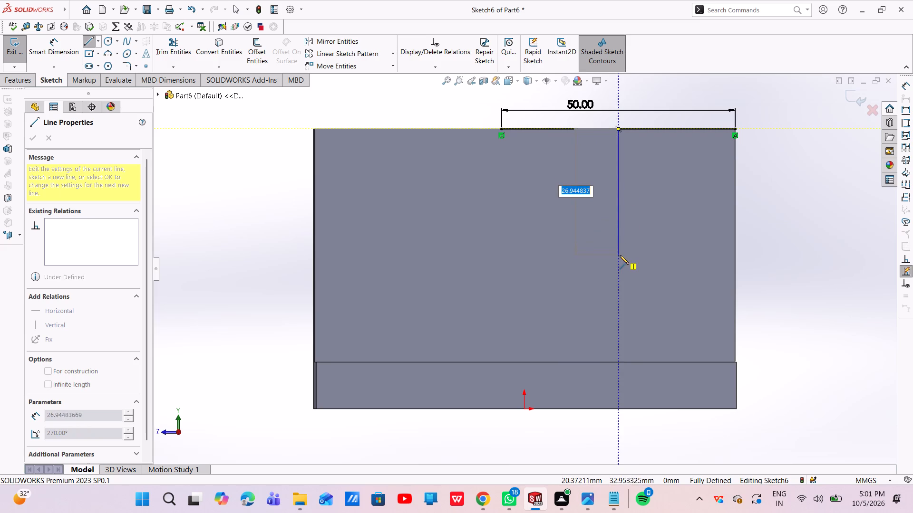
{"action": "left_click", "coordinate": [618, 229]}
{"action": "key", "text": "Escape"}
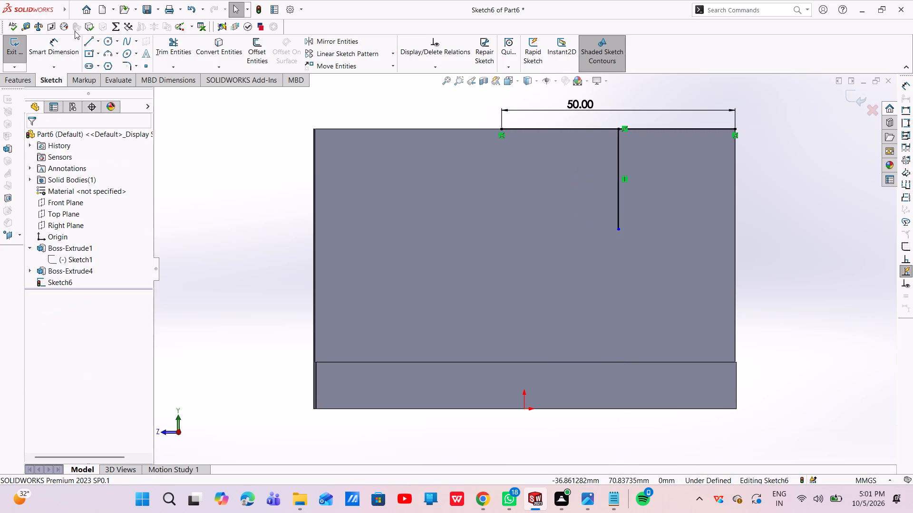
{"action": "left_click", "coordinate": [62, 50]}
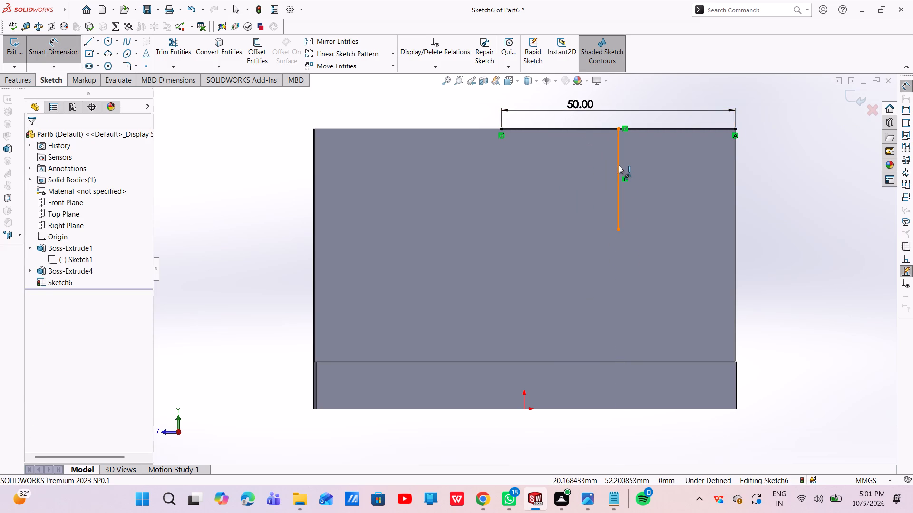
{"action": "left_click", "coordinate": [619, 165]}
{"action": "left_click", "coordinate": [777, 172]}
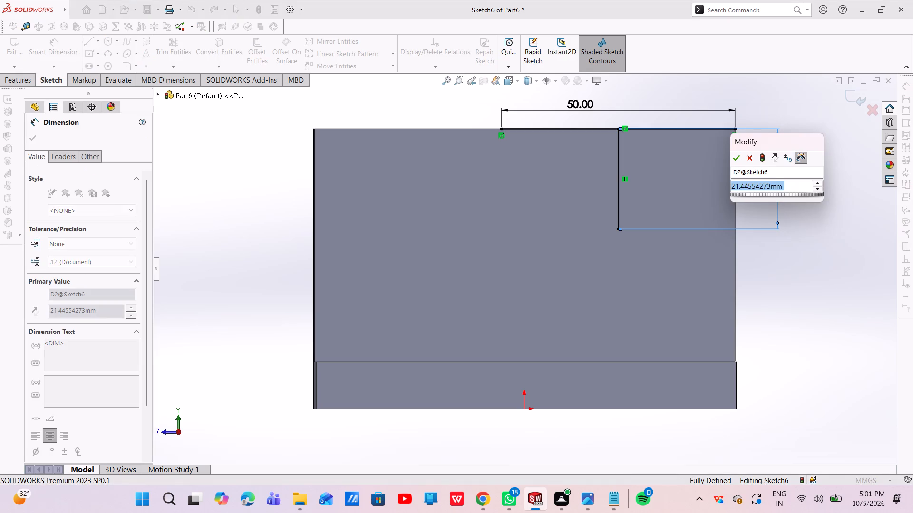
{"action": "key", "text": "BackSpace"}
{"action": "type", "text": "15"}
{"action": "key", "text": "Return"}
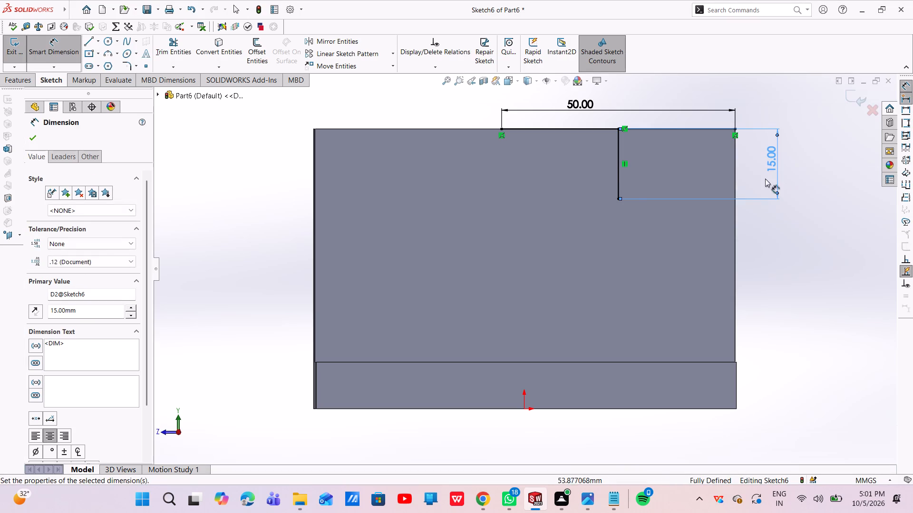
{"action": "key", "text": "Escape"}
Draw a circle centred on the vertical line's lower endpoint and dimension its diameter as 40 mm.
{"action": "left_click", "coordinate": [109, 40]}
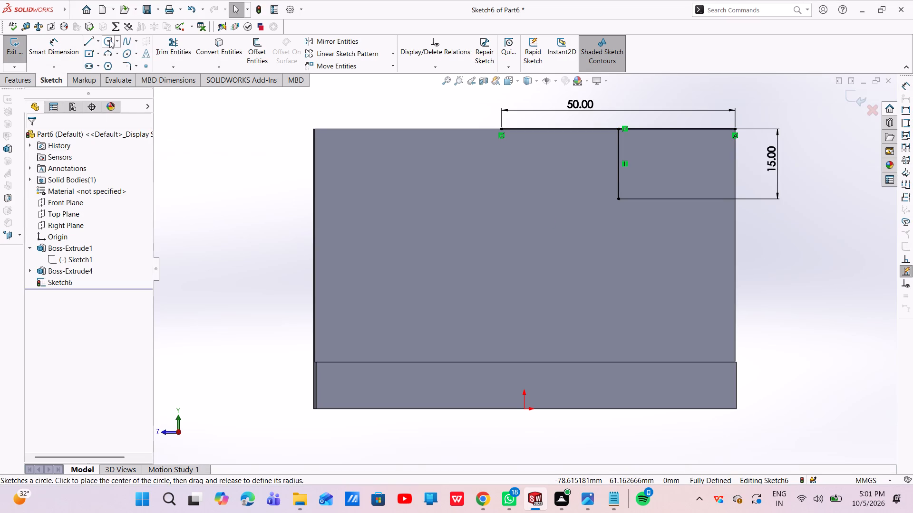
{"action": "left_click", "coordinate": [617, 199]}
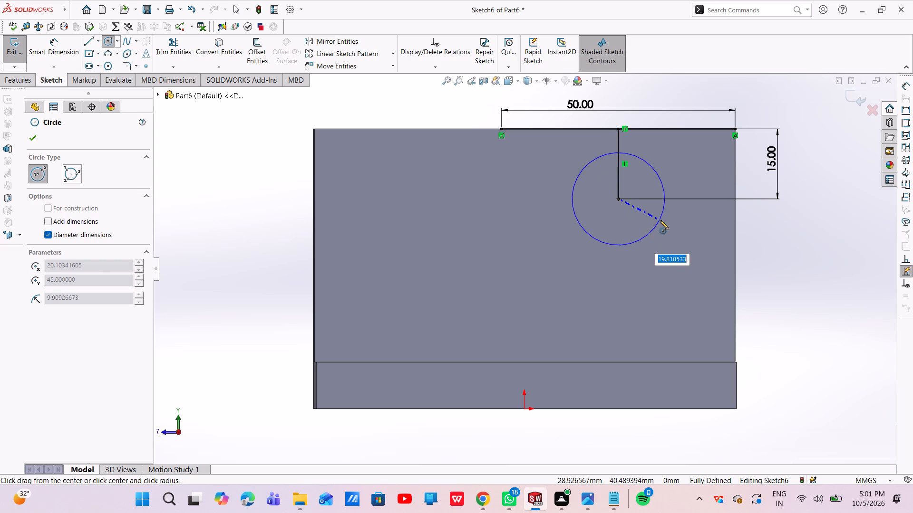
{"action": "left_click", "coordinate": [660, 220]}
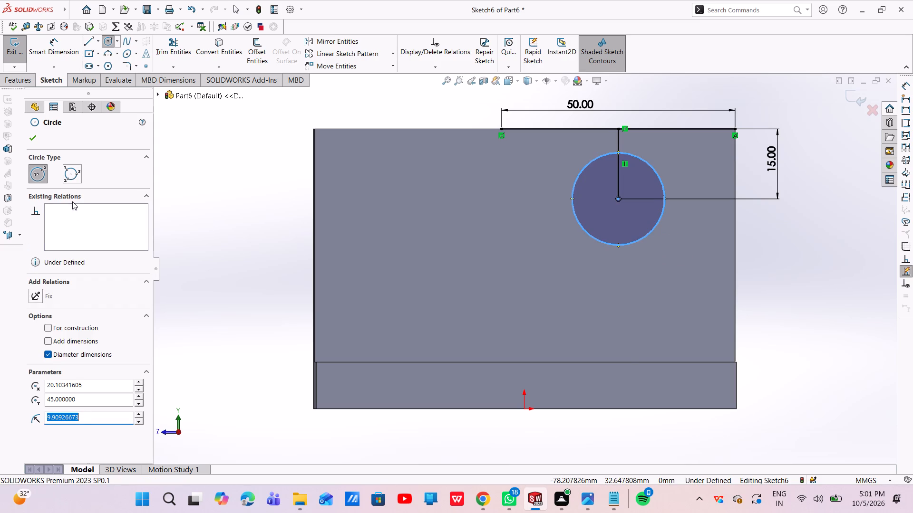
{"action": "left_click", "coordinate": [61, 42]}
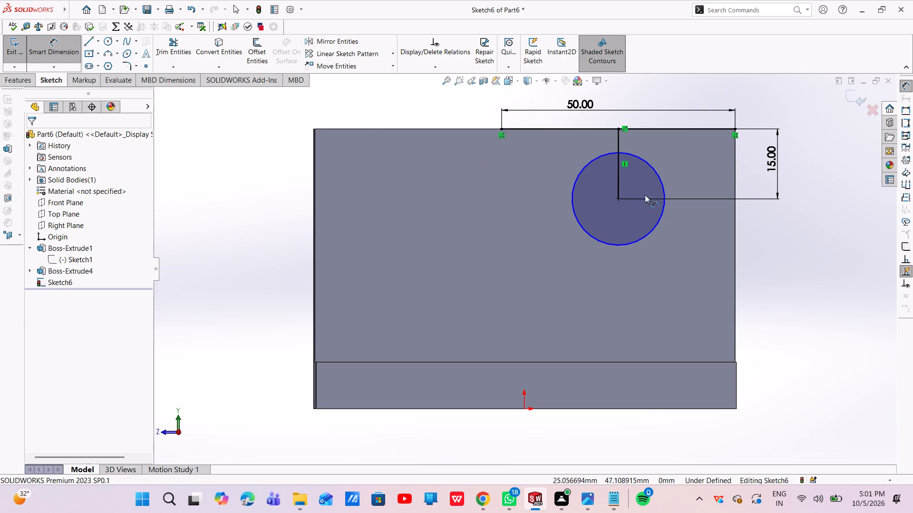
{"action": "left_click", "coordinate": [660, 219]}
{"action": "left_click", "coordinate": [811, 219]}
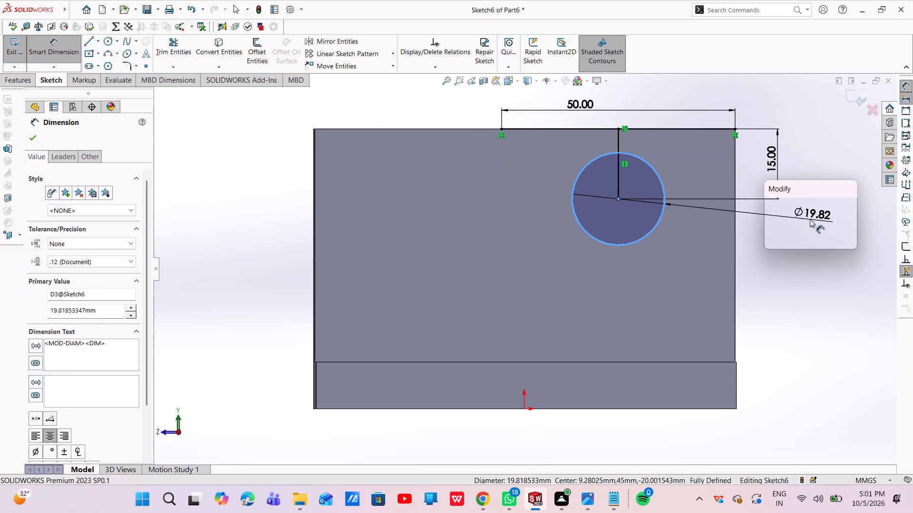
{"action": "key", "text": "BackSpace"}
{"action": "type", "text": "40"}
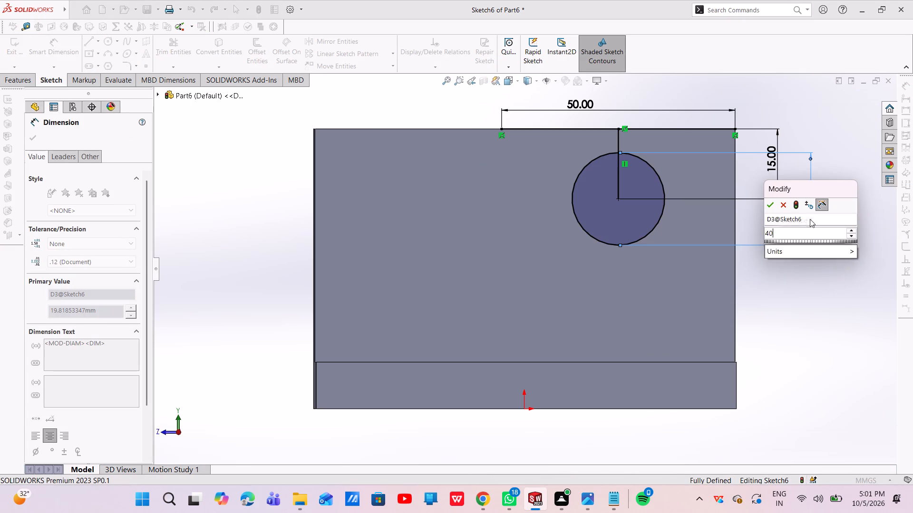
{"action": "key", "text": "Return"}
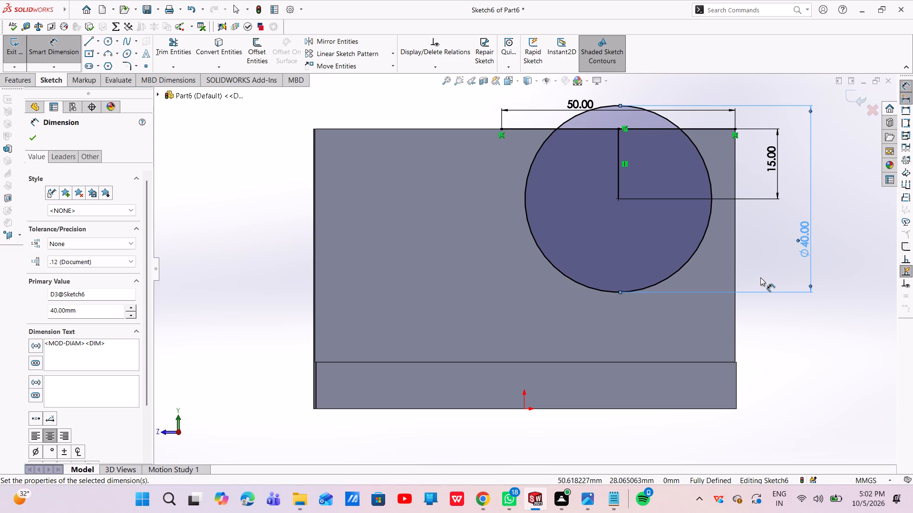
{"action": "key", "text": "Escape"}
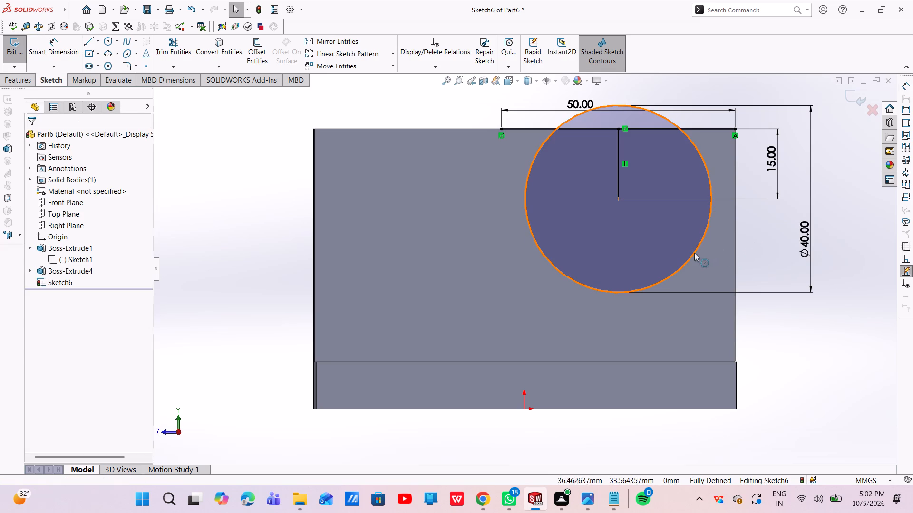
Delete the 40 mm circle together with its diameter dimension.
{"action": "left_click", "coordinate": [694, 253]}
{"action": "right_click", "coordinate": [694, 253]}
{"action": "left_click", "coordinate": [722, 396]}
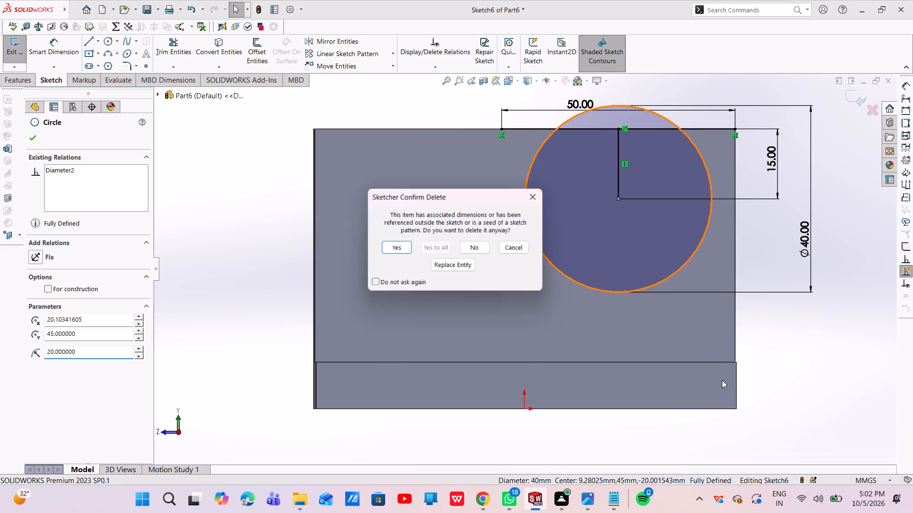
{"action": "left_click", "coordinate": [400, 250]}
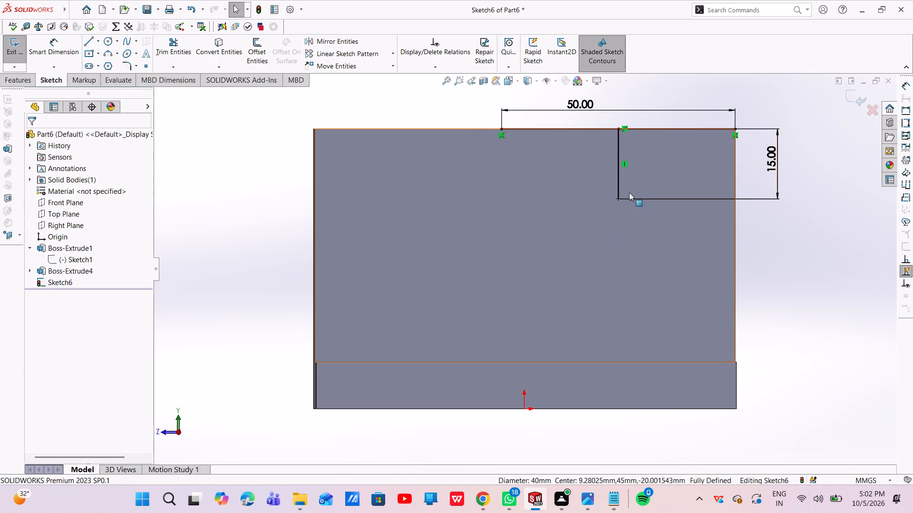
Set the vertical line's length to 20 mm.
{"action": "left_click", "coordinate": [619, 174]}
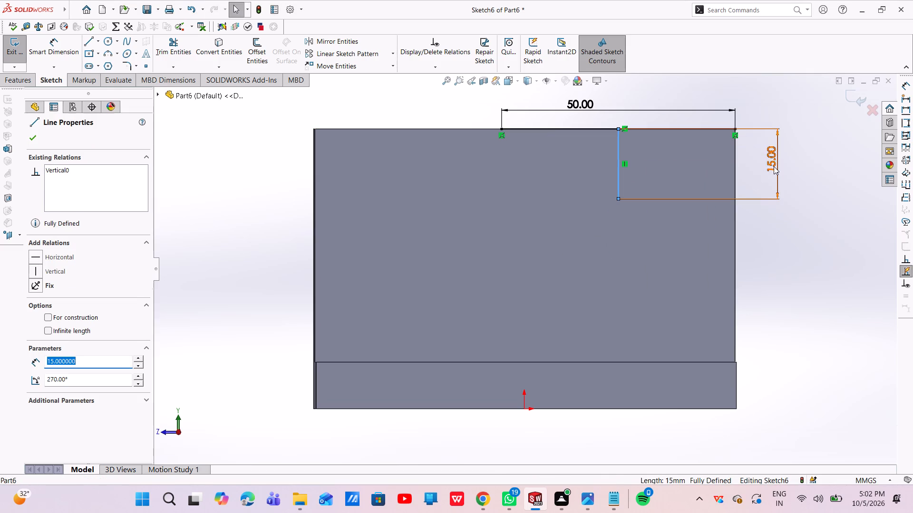
{"action": "double_click", "coordinate": [774, 166]}
{"action": "left_click", "coordinate": [775, 166]}
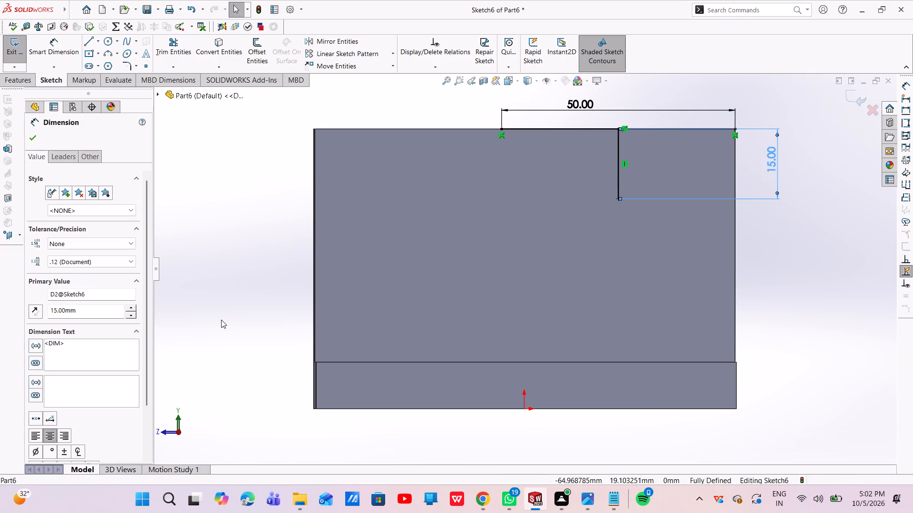
{"action": "left_click_drag", "start_coordinate": [91, 307], "coordinate": [5, 312]}
{"action": "key", "text": "BackSpace"}
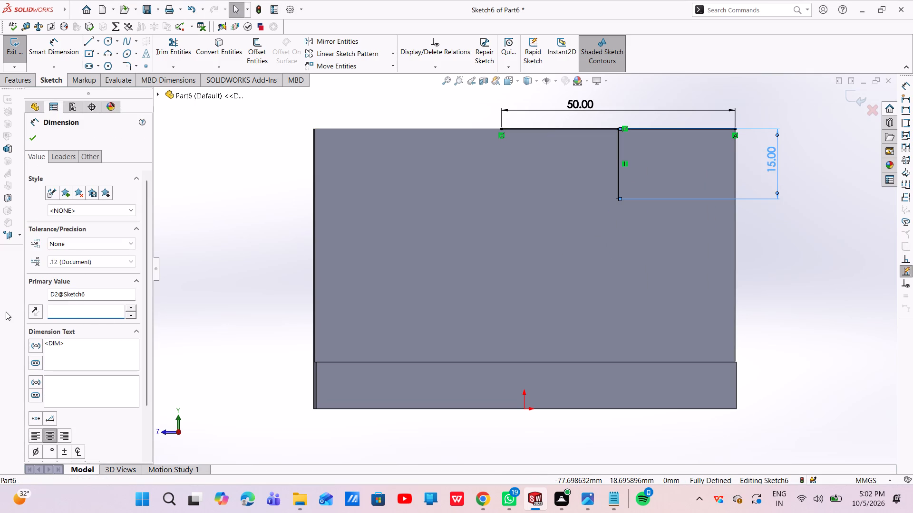
{"action": "type", "text": "20"}
{"action": "key", "text": "Return"}
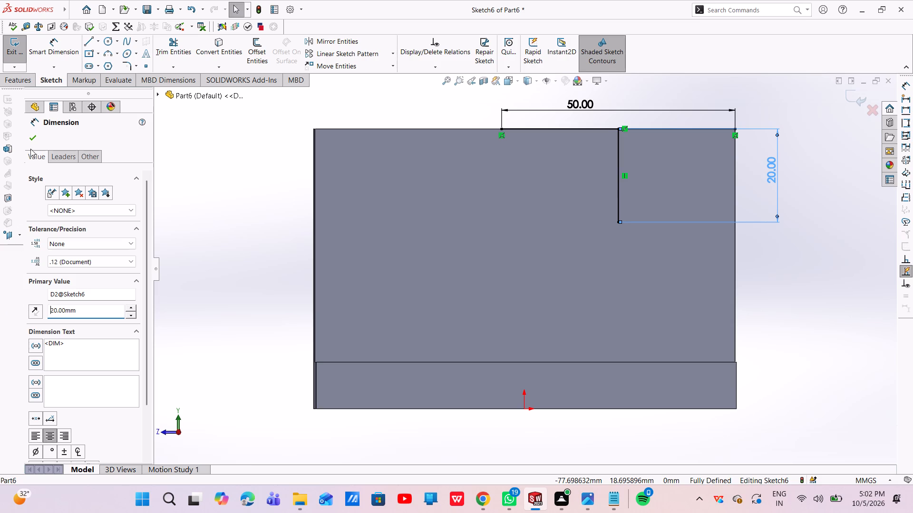
{"action": "left_click", "coordinate": [30, 133]}
Draw a circle centred on the vertical line's lower endpoint and set its radius to 20 mm.
{"action": "left_click", "coordinate": [107, 44]}
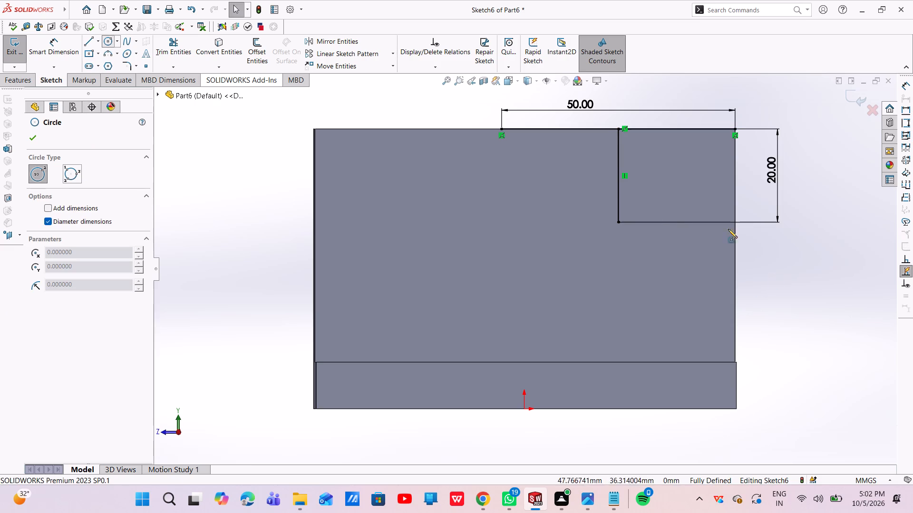
{"action": "left_click", "coordinate": [618, 221]}
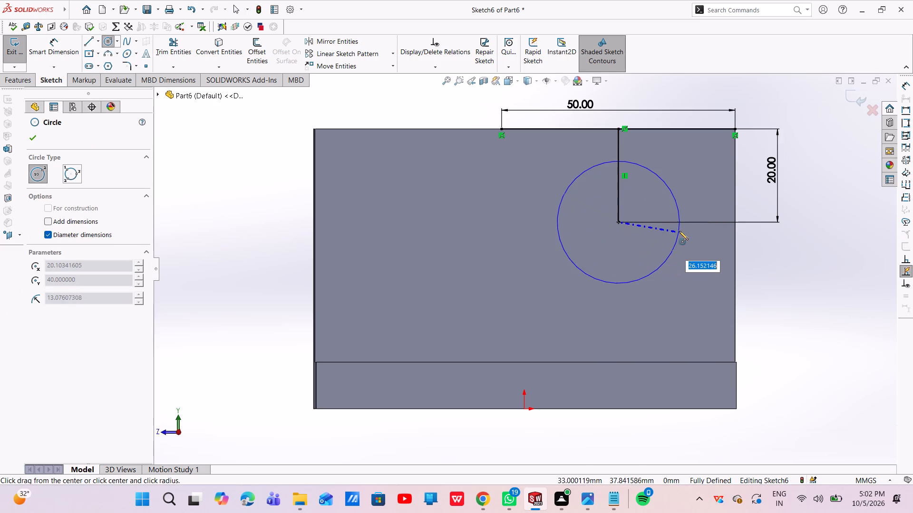
{"action": "left_click", "coordinate": [684, 228]}
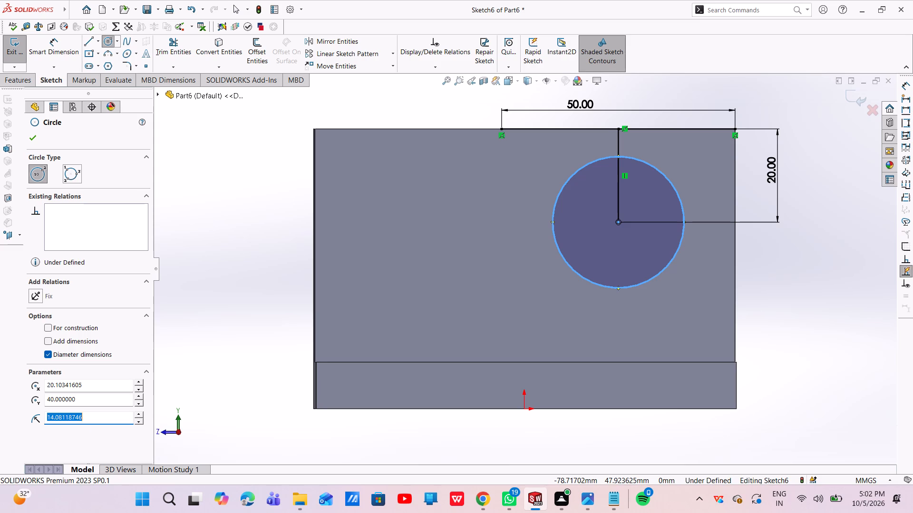
{"action": "key", "text": "BackSpace"}
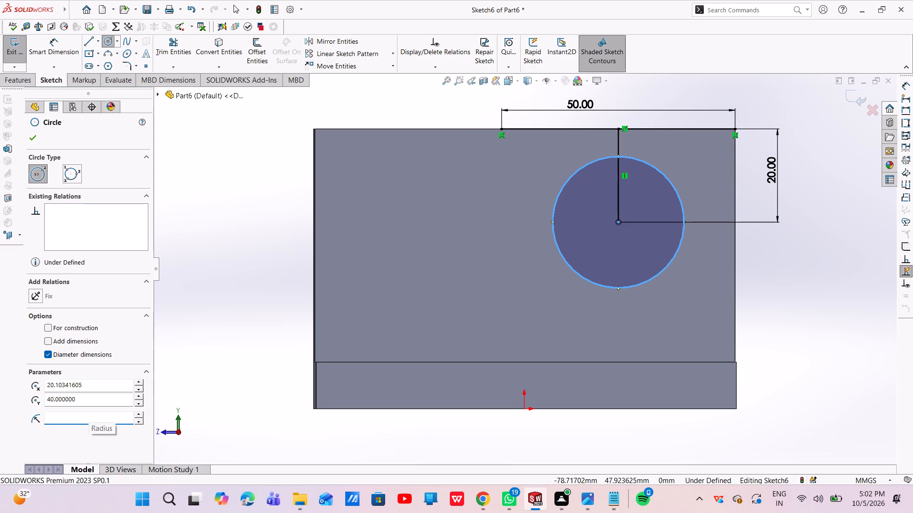
{"action": "type", "text": "20"}
{"action": "key", "text": "Return"}
{"action": "scroll", "coordinate": [88, 418], "scroll_direction": "up", "scroll_amount": 1}
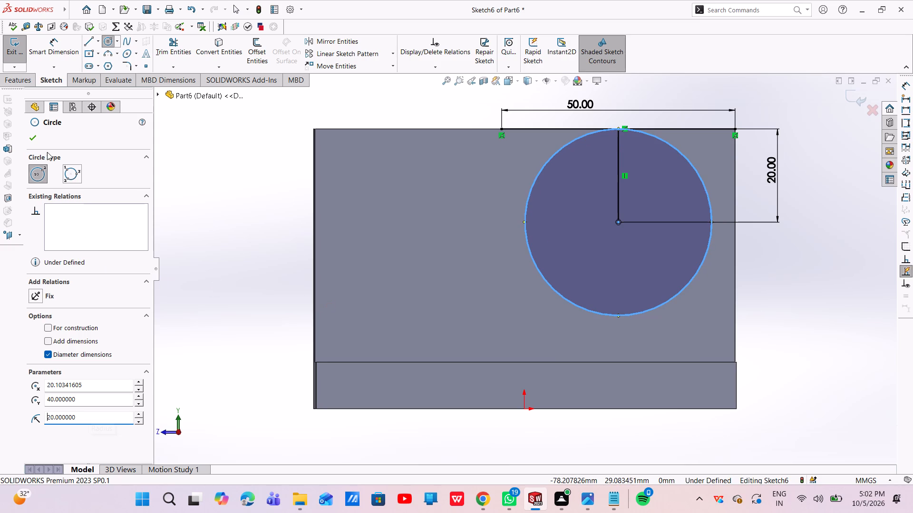
{"action": "left_click", "coordinate": [35, 136]}
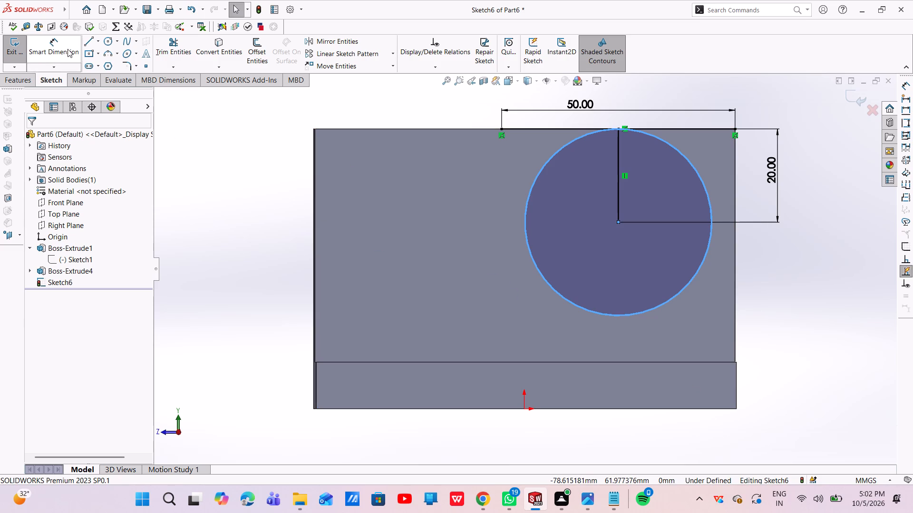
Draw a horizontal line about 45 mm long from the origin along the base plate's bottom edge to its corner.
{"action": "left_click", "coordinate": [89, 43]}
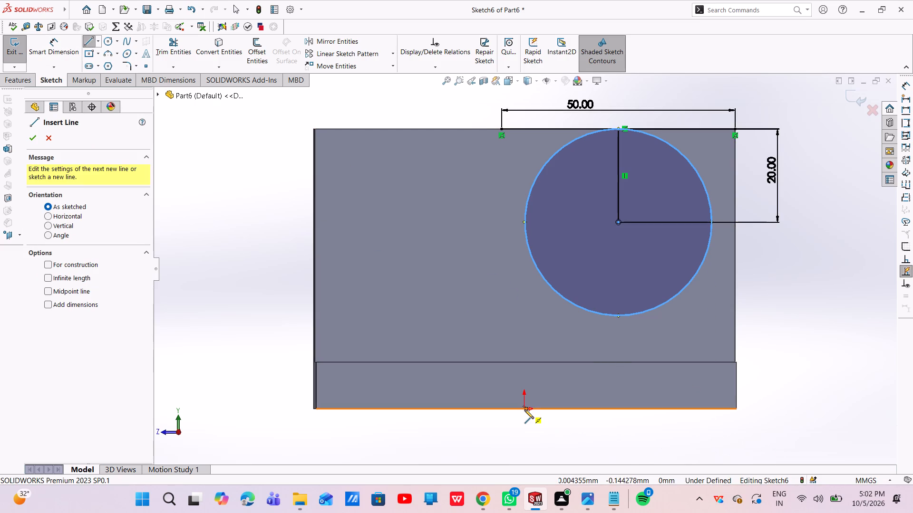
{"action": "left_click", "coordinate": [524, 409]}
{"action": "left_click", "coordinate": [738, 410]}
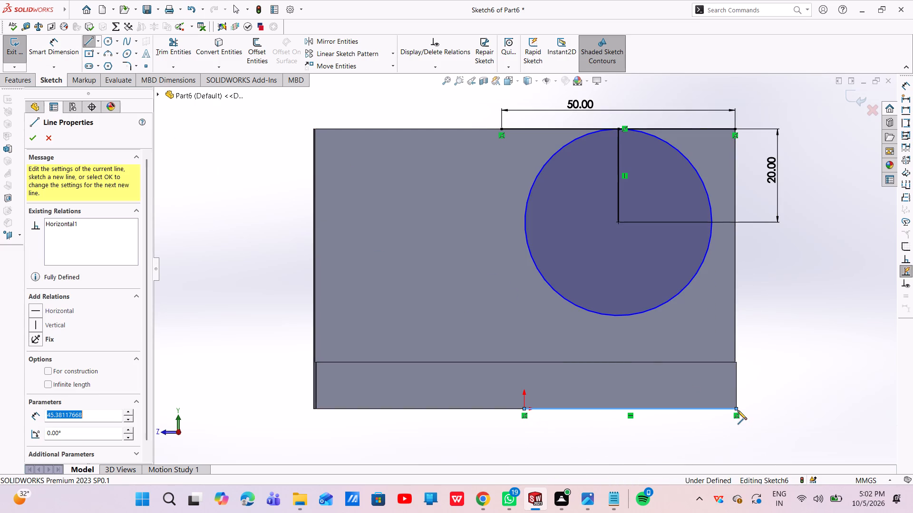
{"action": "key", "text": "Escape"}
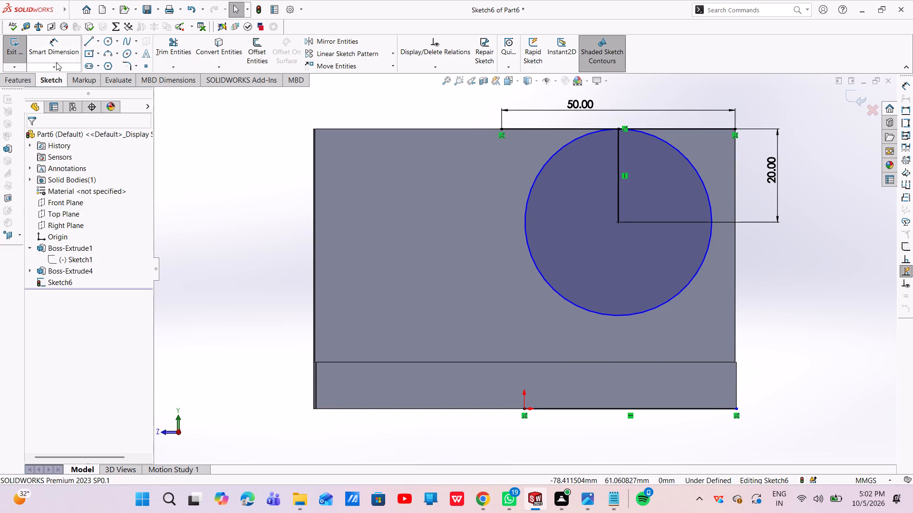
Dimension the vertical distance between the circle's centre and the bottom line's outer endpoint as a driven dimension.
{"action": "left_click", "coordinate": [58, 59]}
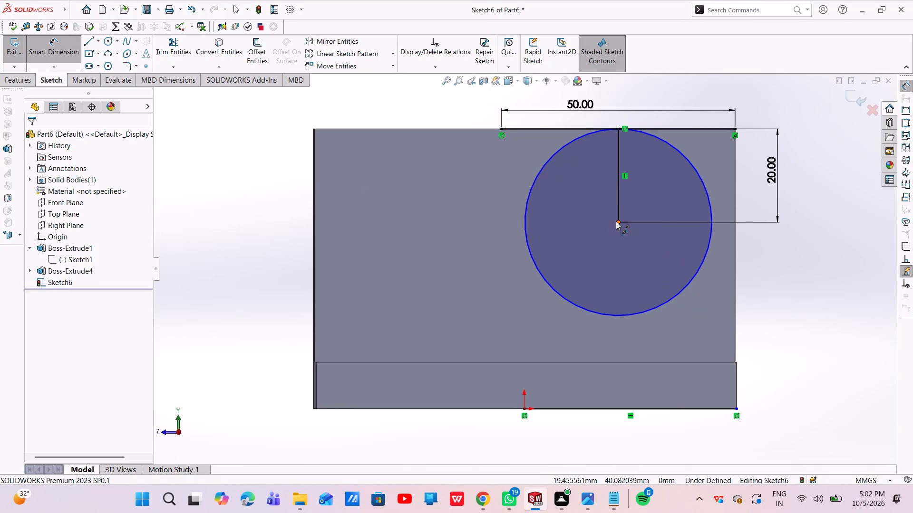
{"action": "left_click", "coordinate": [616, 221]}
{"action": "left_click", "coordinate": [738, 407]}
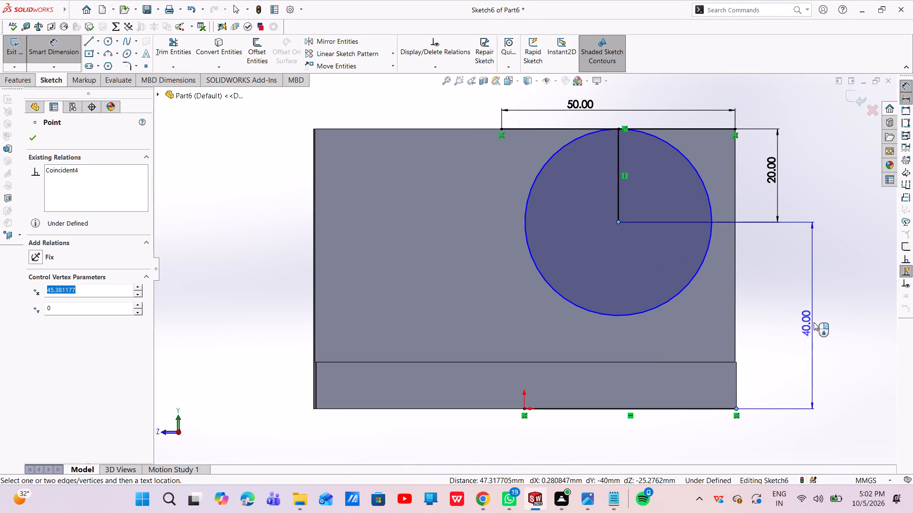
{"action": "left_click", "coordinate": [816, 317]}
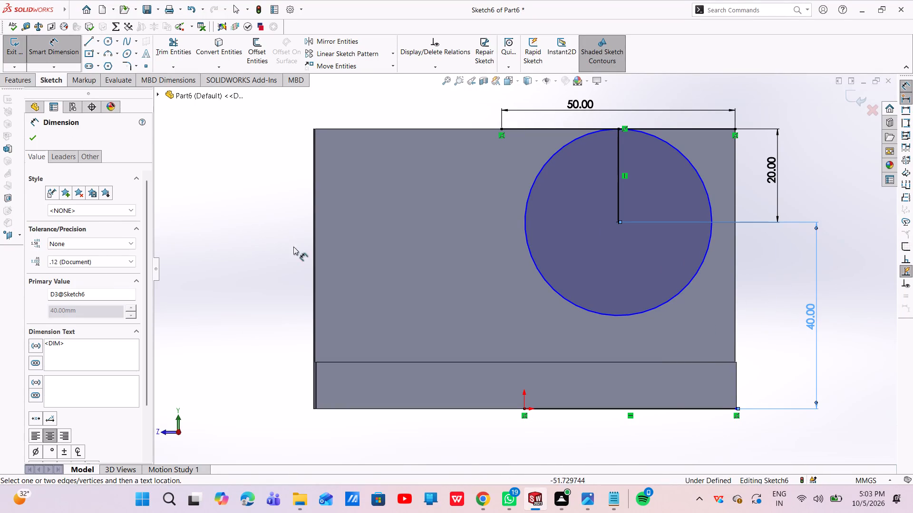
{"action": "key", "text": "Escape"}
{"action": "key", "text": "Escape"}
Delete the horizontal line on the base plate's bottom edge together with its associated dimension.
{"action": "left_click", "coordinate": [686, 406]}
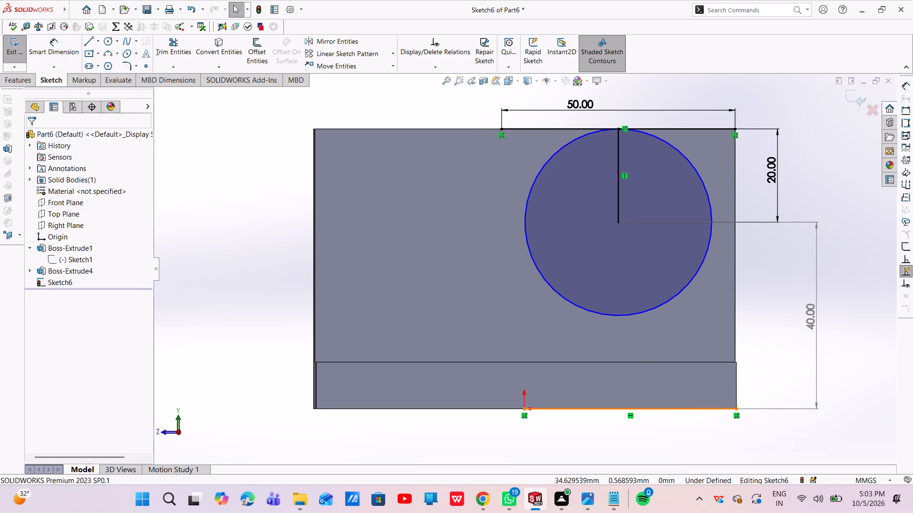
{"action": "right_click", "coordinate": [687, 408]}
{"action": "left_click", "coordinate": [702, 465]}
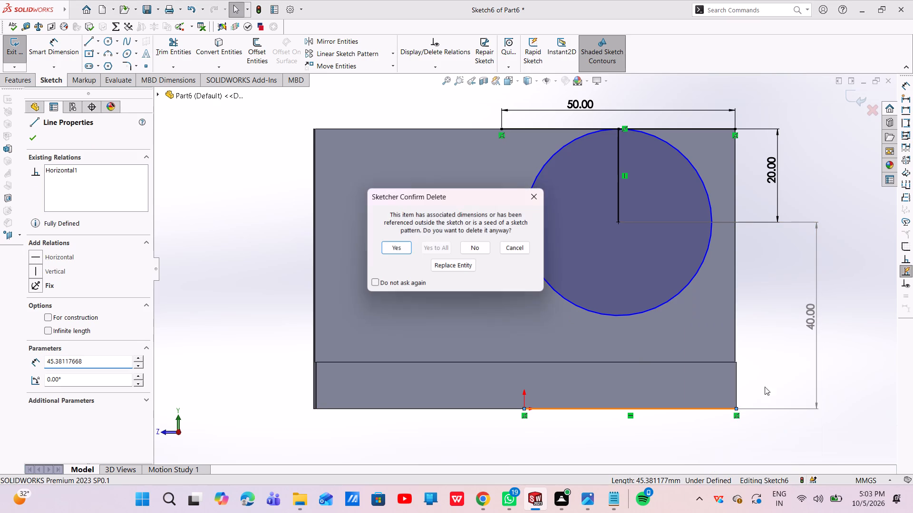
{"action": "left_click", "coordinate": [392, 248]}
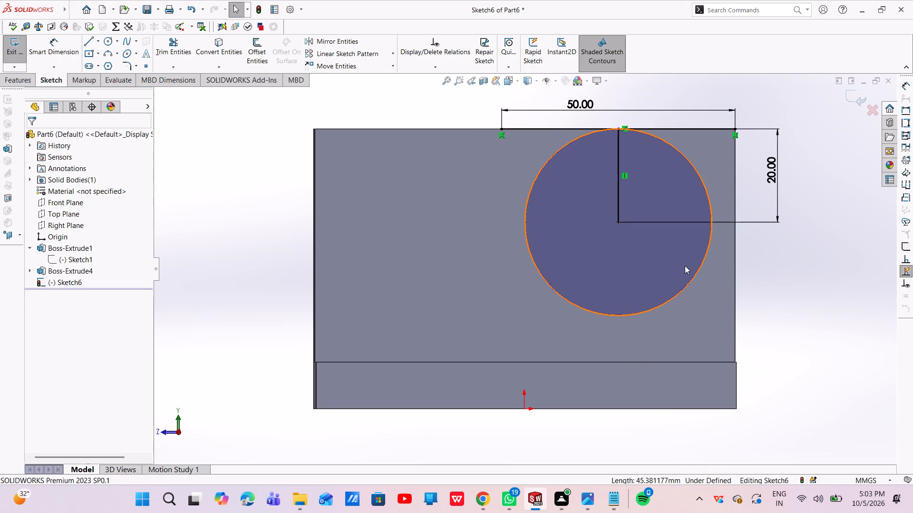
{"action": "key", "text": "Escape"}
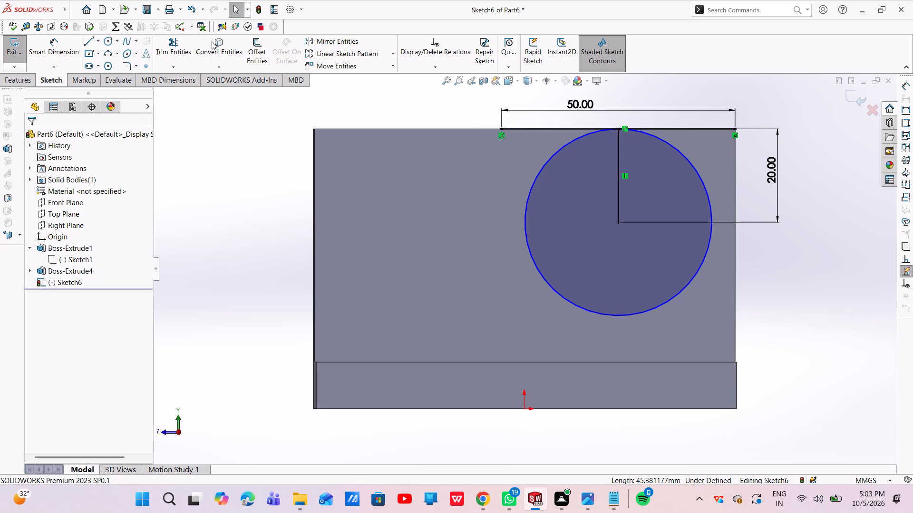
Draw a horizontal midpoint line about 23 mm long, centred on the circle's centre.
{"action": "left_click", "coordinate": [87, 43]}
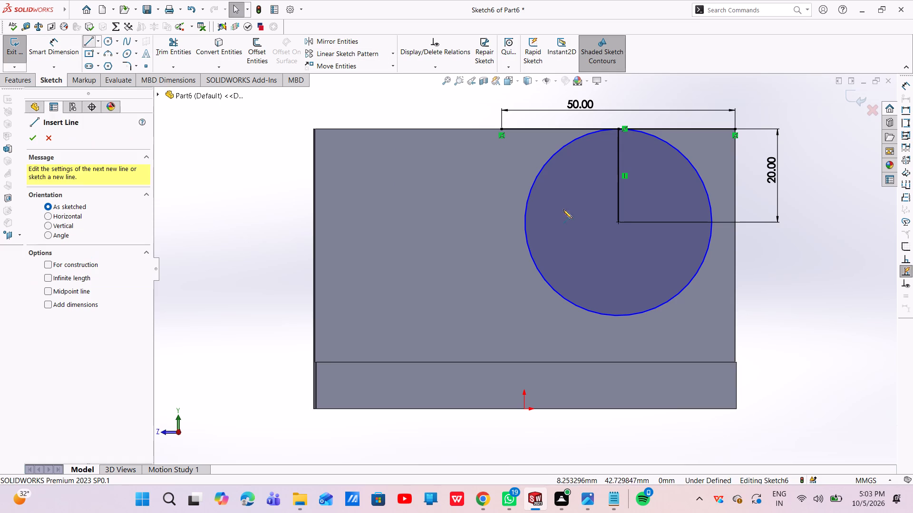
{"action": "left_click", "coordinate": [100, 40]}
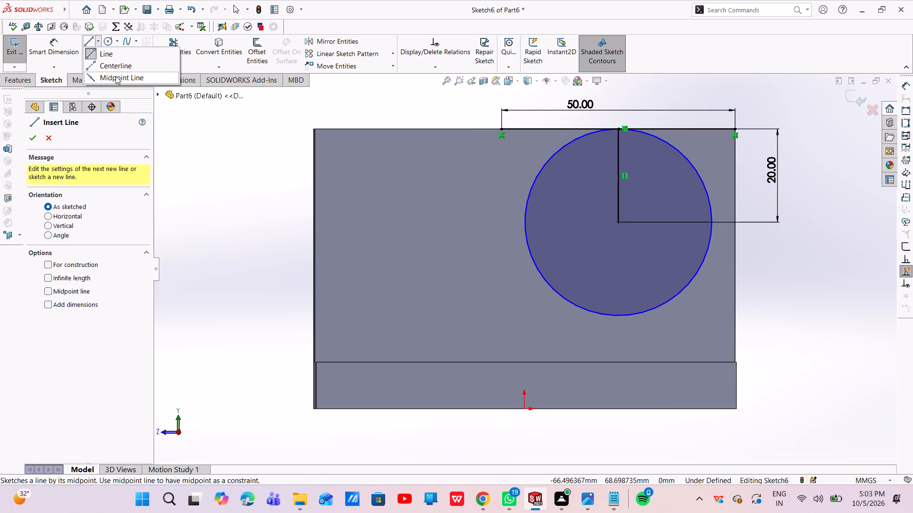
{"action": "left_click", "coordinate": [116, 76]}
{"action": "left_click", "coordinate": [619, 222]}
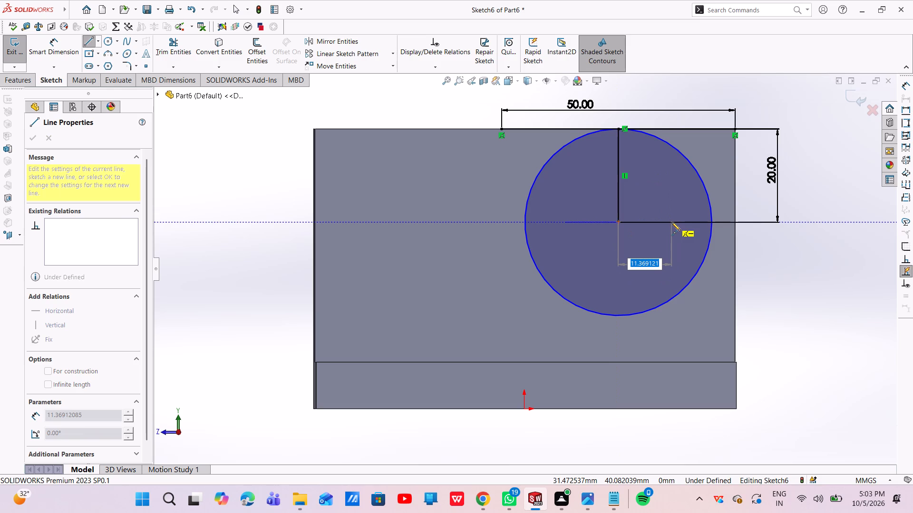
{"action": "left_click", "coordinate": [671, 222]}
{"action": "key", "text": "Escape"}
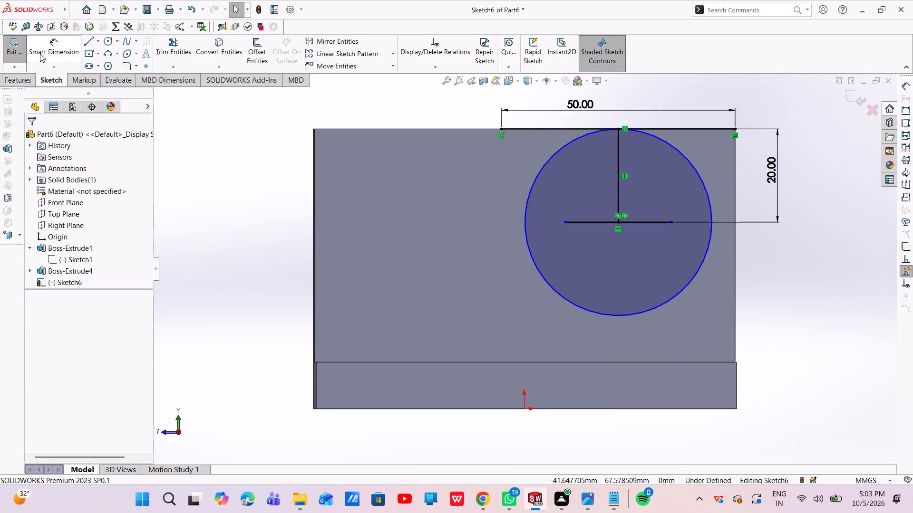
Dimension the length of the horizontal line through the circle's centre as 10 mm.
{"action": "left_click", "coordinate": [48, 47]}
{"action": "left_click", "coordinate": [635, 221]}
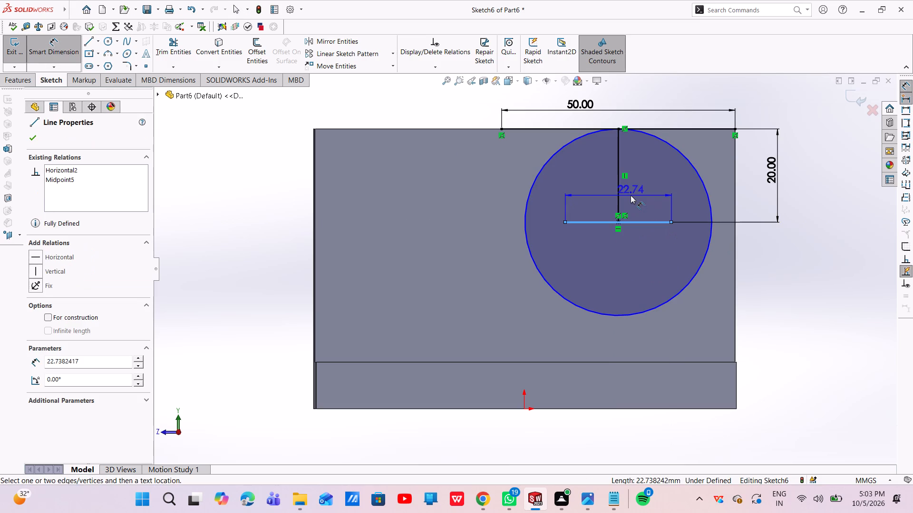
{"action": "left_click", "coordinate": [631, 195]}
{"action": "key", "text": "BackSpace"}
{"action": "type", "text": "10"}
{"action": "key", "text": "Return"}
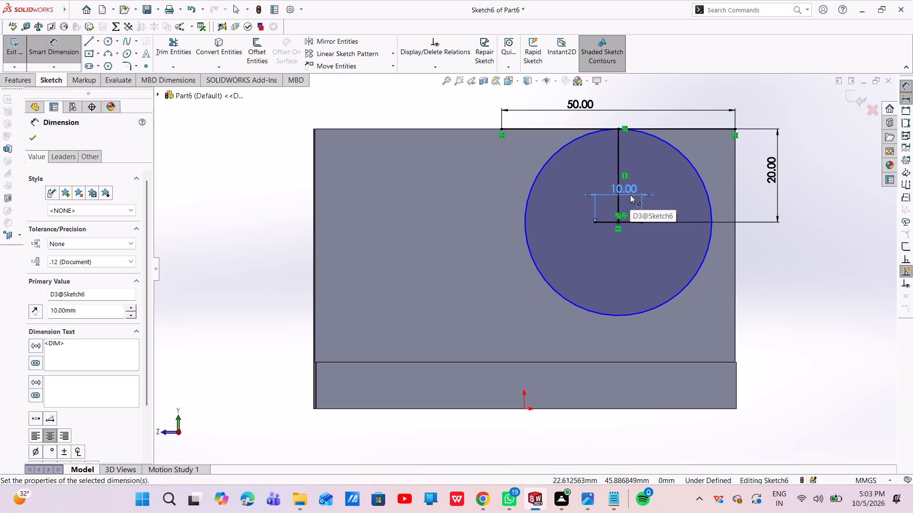
Set the length of the horizontal line inside the circle to 20 mm.
{"action": "left_click_drag", "start_coordinate": [93, 313], "coordinate": [47, 312]}
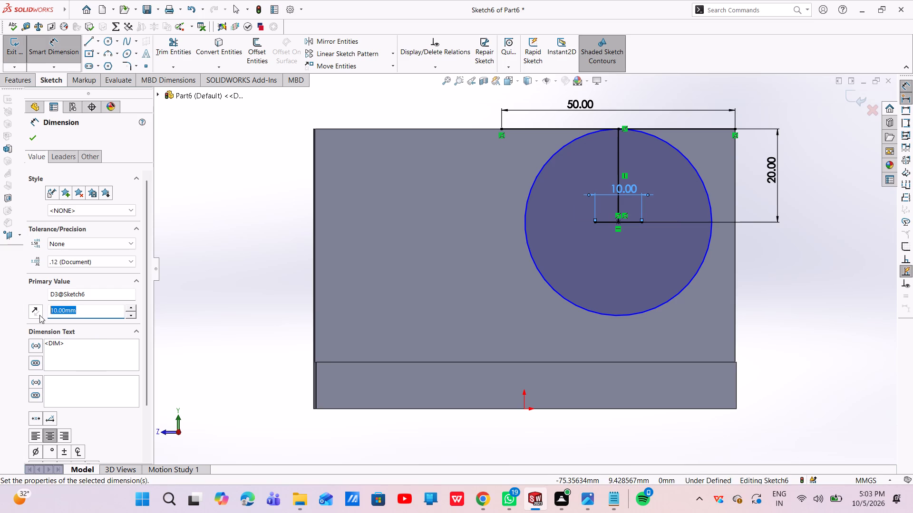
{"action": "key", "text": "BackSpace"}
{"action": "type", "text": "20"}
{"action": "key", "text": "Return"}
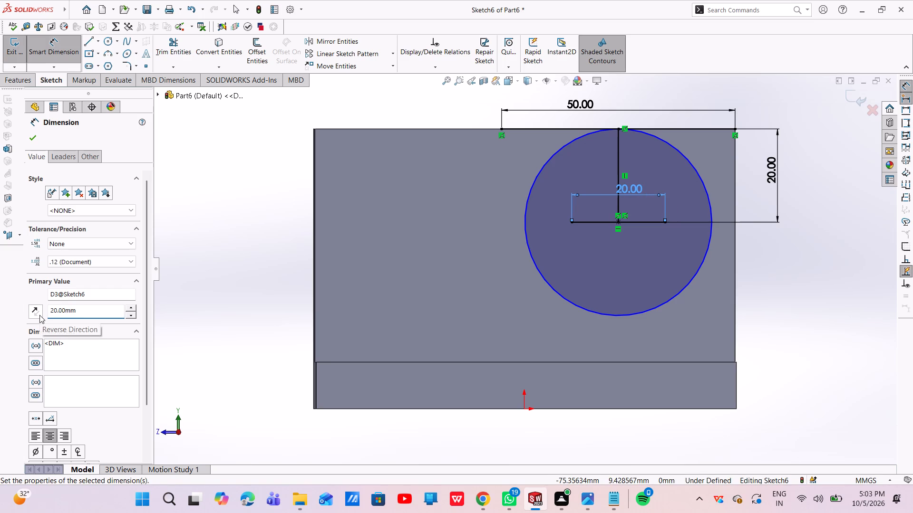
{"action": "key", "text": "Return"}
{"action": "key", "text": "Escape"}
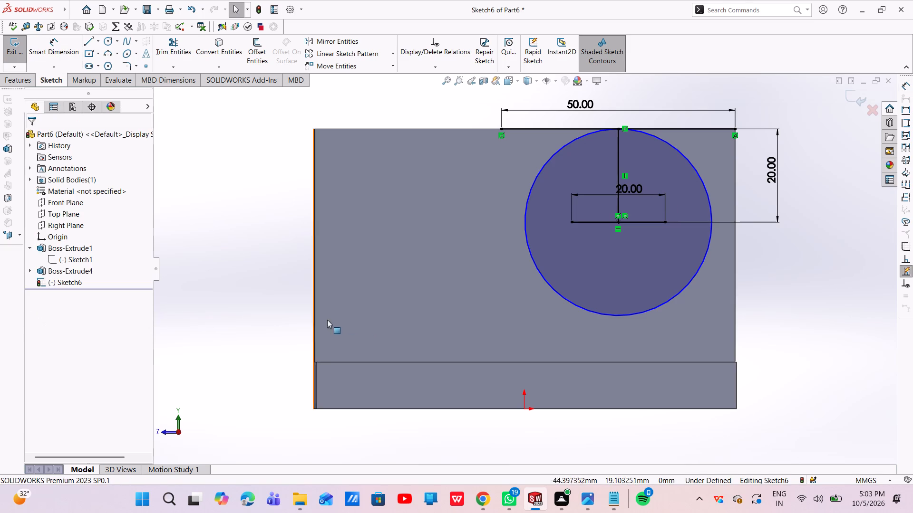
Delete the length dimension of the vertical line between the top edge and the circle's centre.
{"action": "left_click", "coordinate": [777, 174]}
{"action": "right_click", "coordinate": [777, 174]}
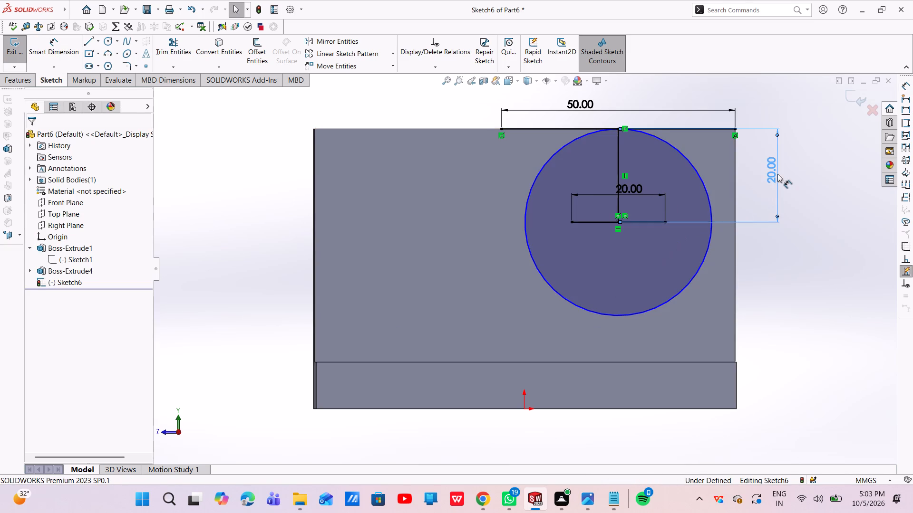
{"action": "left_click", "coordinate": [764, 302]}
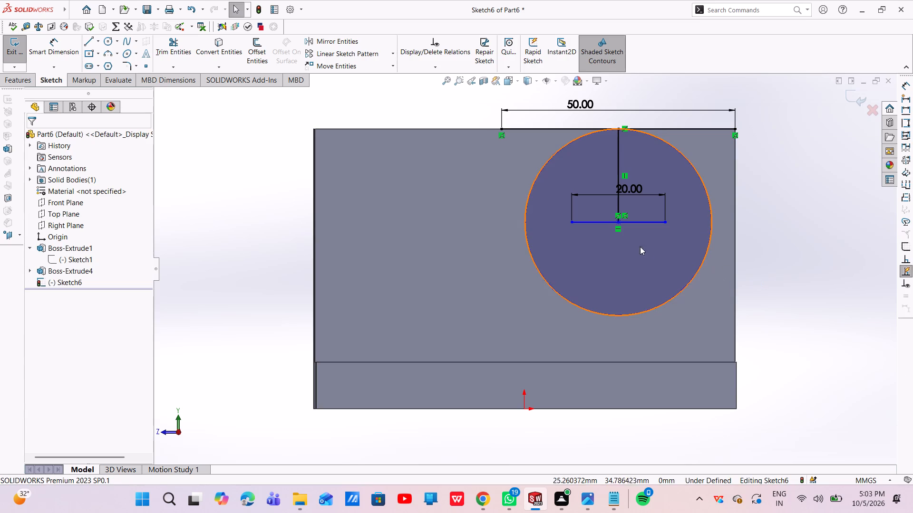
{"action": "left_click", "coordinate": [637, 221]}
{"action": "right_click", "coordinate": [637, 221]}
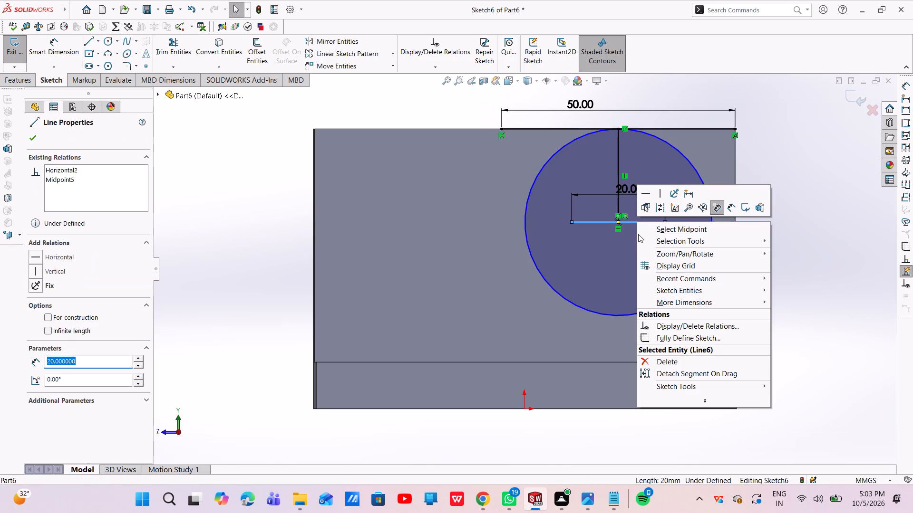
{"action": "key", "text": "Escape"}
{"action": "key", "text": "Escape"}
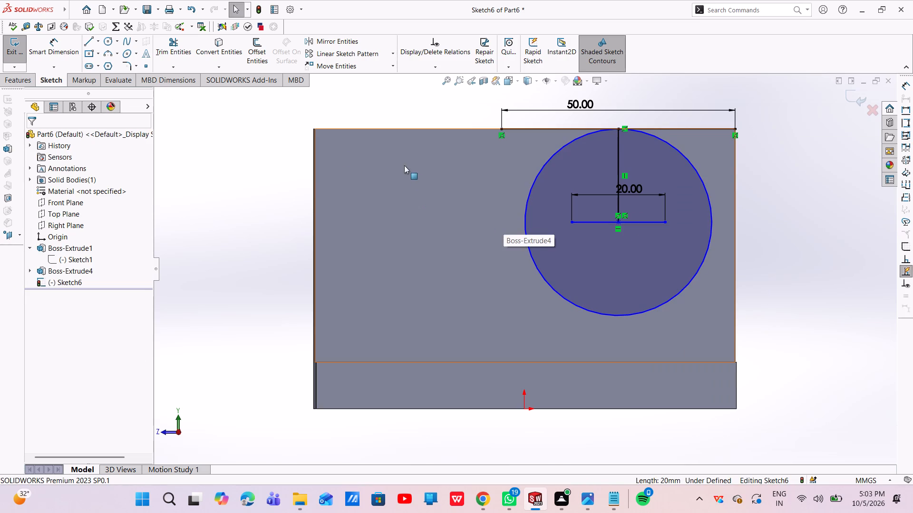
Draw a vertical line about 20 mm long from the circle's centre down to the circle's lowest point.
{"action": "left_click", "coordinate": [89, 39]}
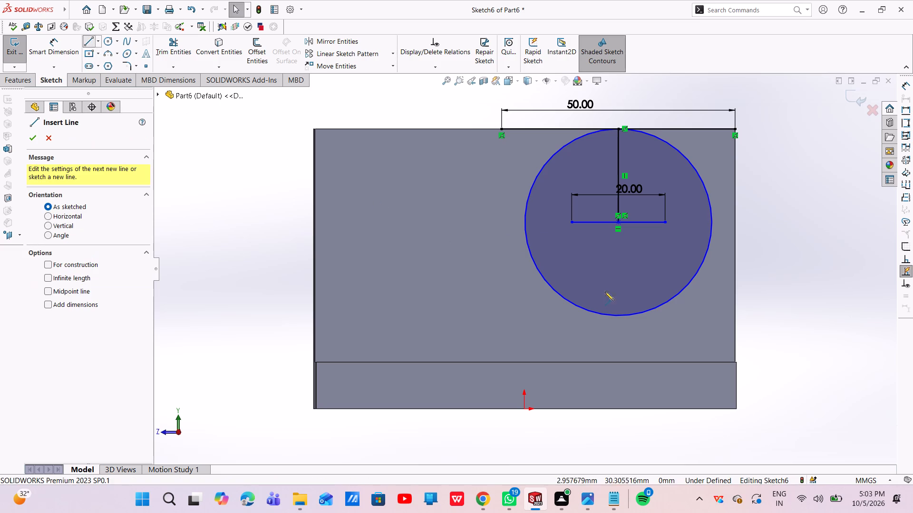
{"action": "left_click", "coordinate": [618, 222]}
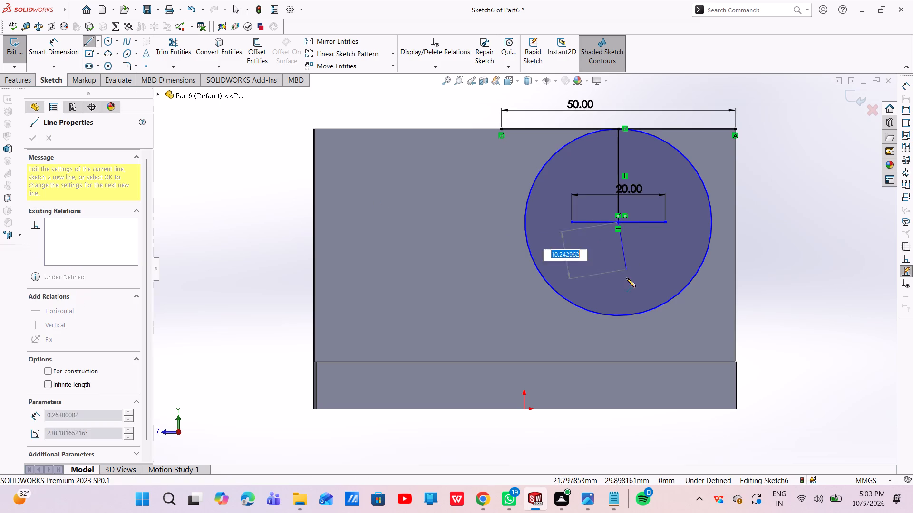
{"action": "left_click", "coordinate": [619, 316]}
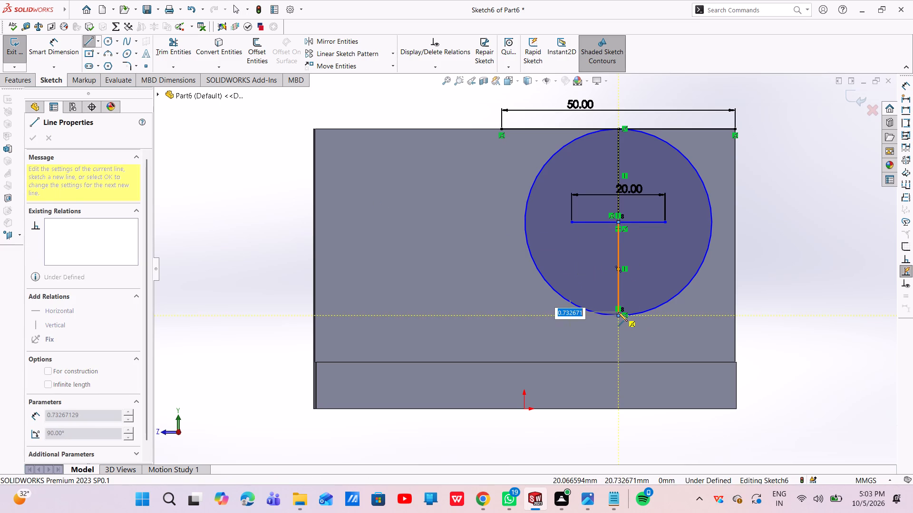
{"action": "key", "text": "Escape"}
{"action": "key", "text": "Escape"}
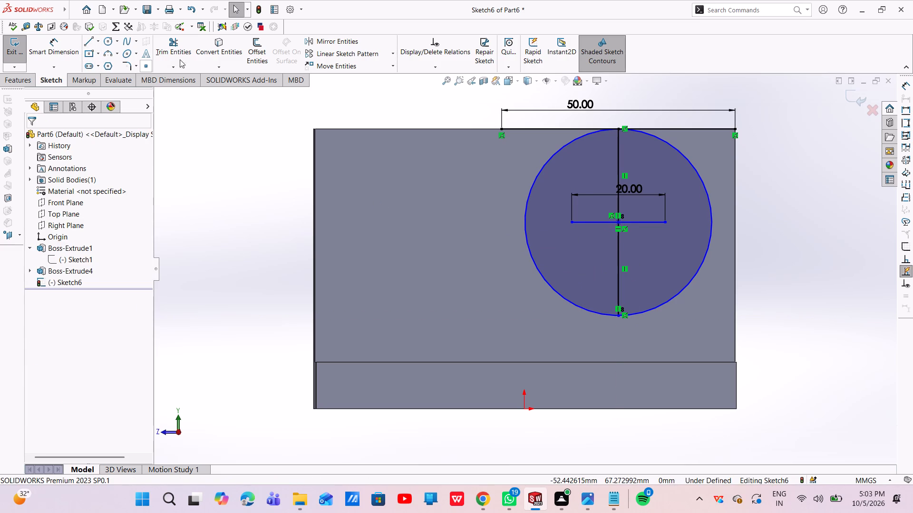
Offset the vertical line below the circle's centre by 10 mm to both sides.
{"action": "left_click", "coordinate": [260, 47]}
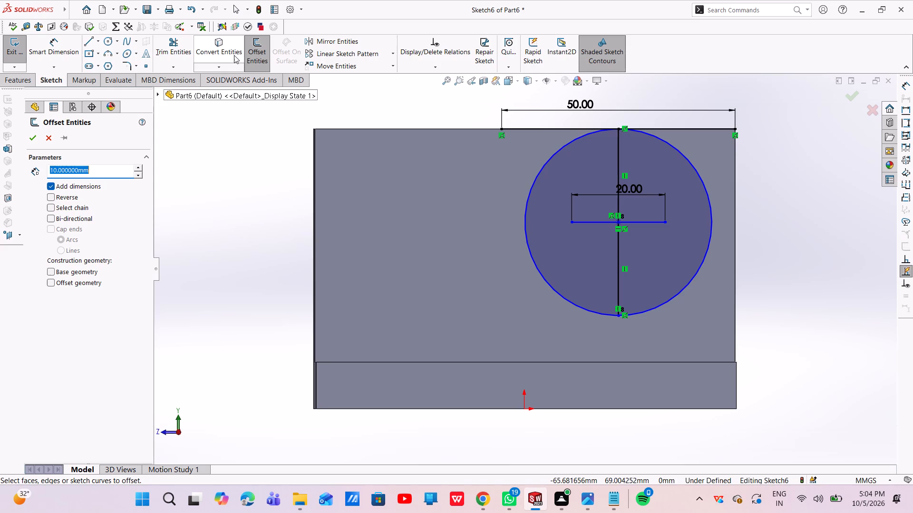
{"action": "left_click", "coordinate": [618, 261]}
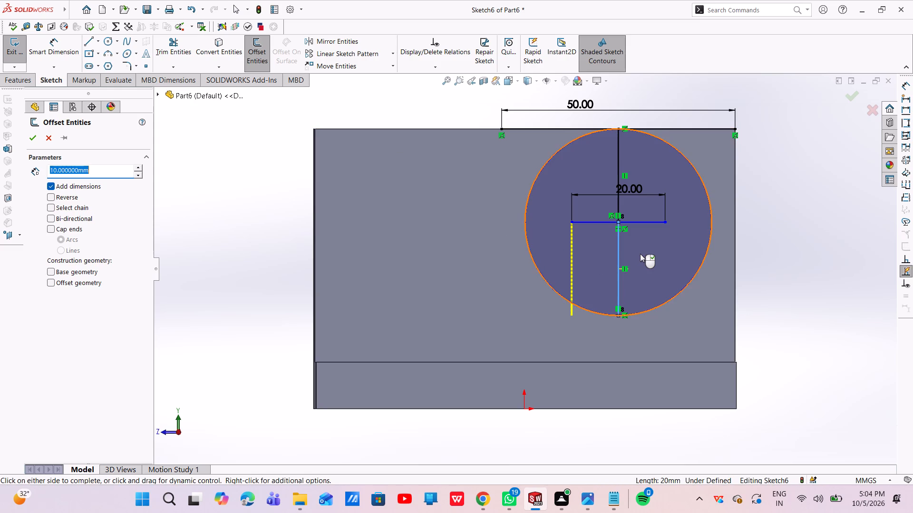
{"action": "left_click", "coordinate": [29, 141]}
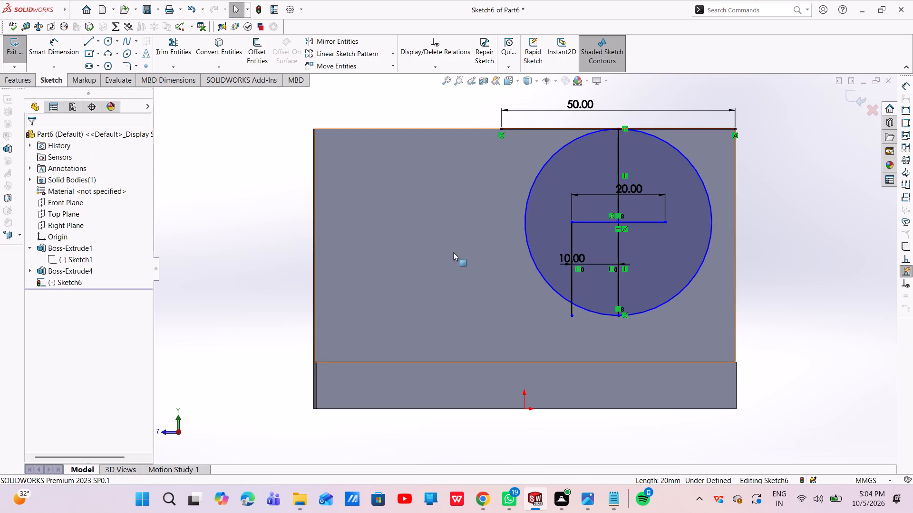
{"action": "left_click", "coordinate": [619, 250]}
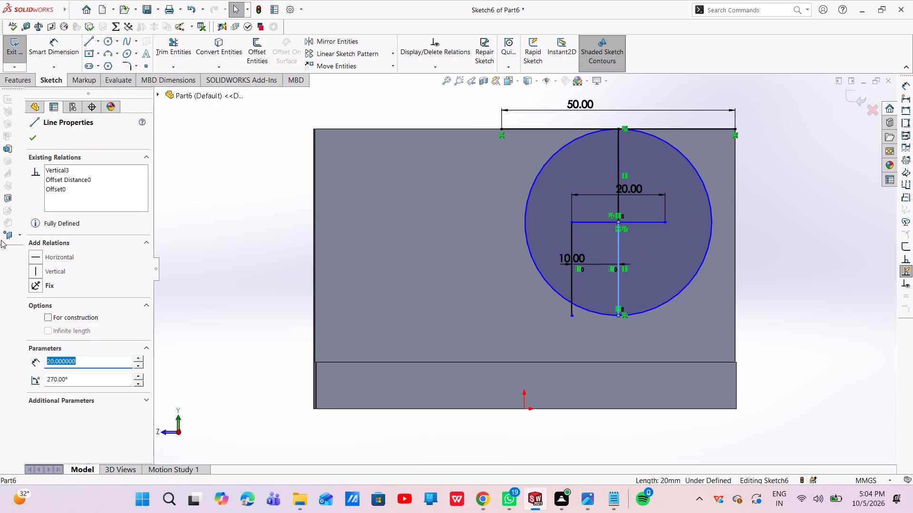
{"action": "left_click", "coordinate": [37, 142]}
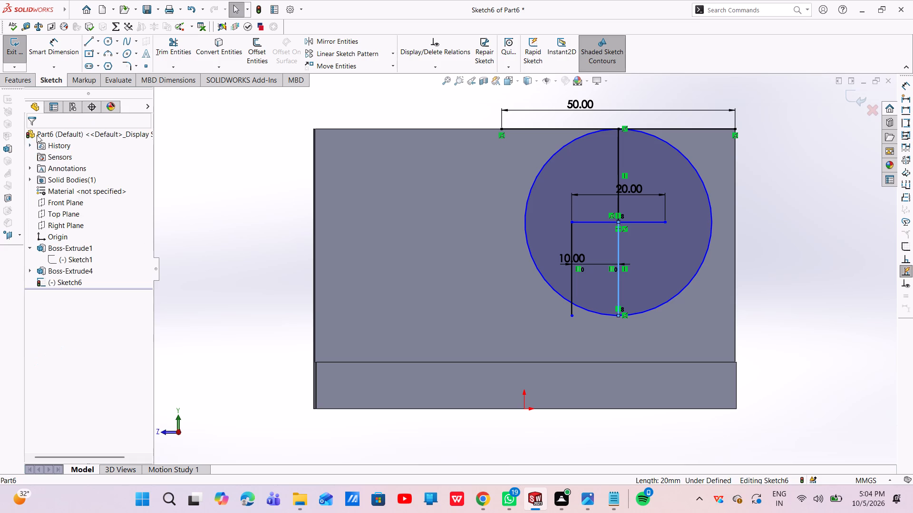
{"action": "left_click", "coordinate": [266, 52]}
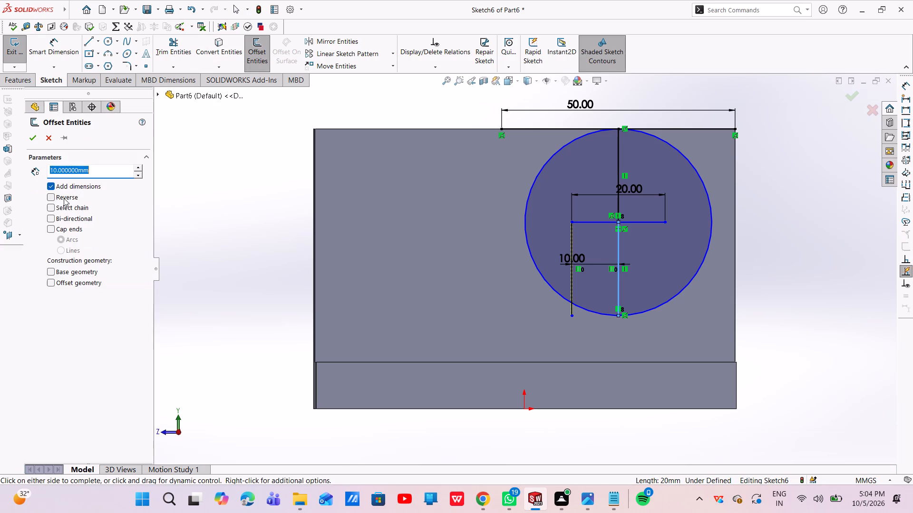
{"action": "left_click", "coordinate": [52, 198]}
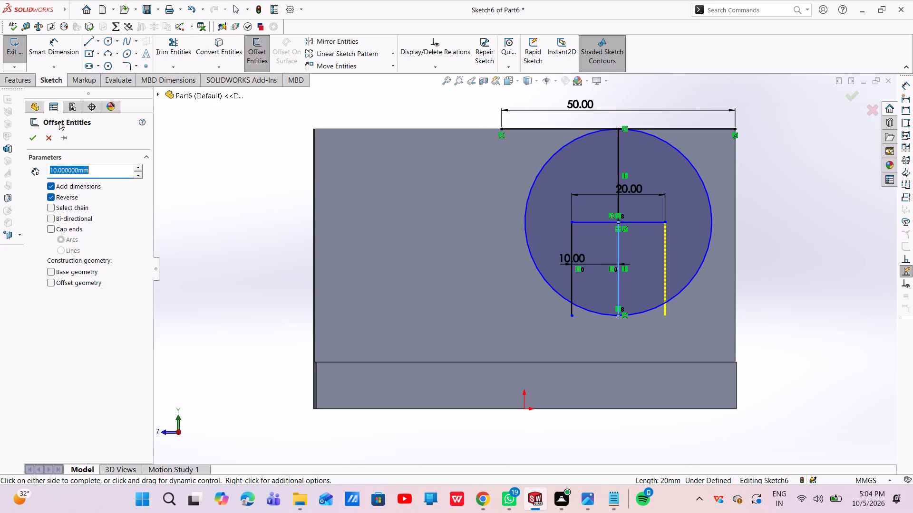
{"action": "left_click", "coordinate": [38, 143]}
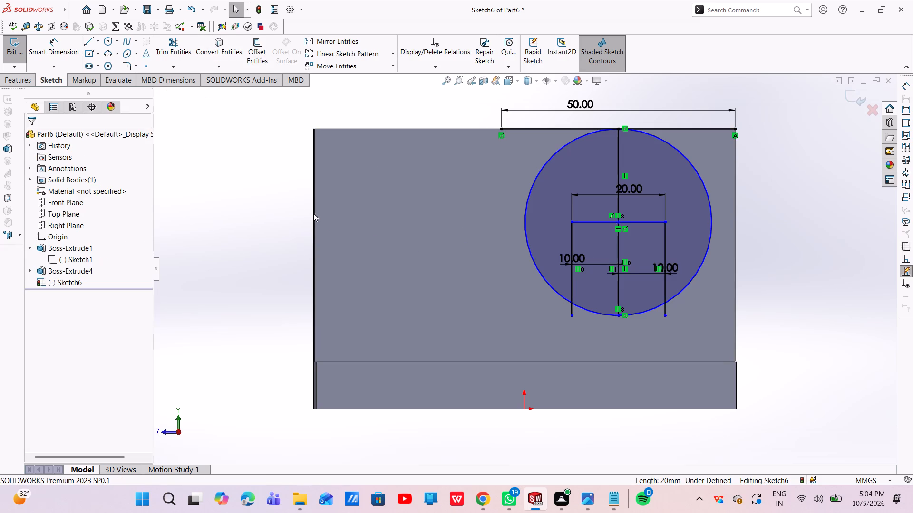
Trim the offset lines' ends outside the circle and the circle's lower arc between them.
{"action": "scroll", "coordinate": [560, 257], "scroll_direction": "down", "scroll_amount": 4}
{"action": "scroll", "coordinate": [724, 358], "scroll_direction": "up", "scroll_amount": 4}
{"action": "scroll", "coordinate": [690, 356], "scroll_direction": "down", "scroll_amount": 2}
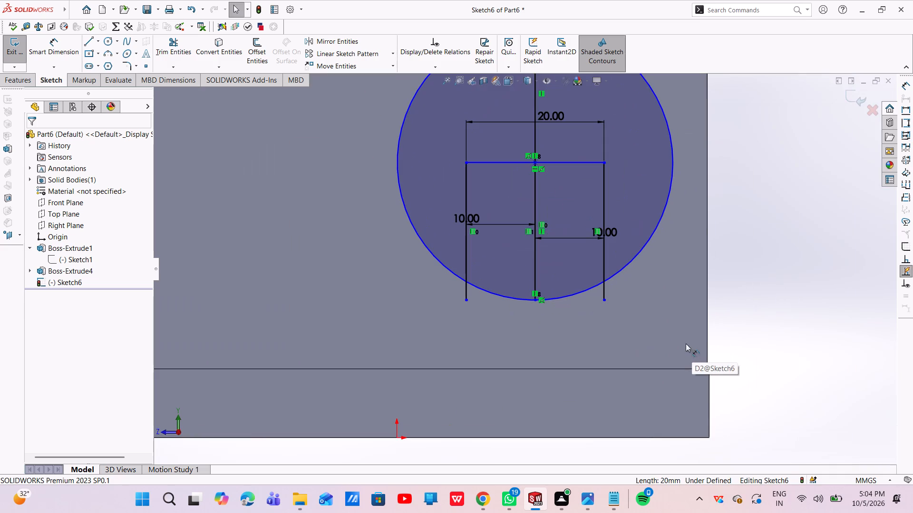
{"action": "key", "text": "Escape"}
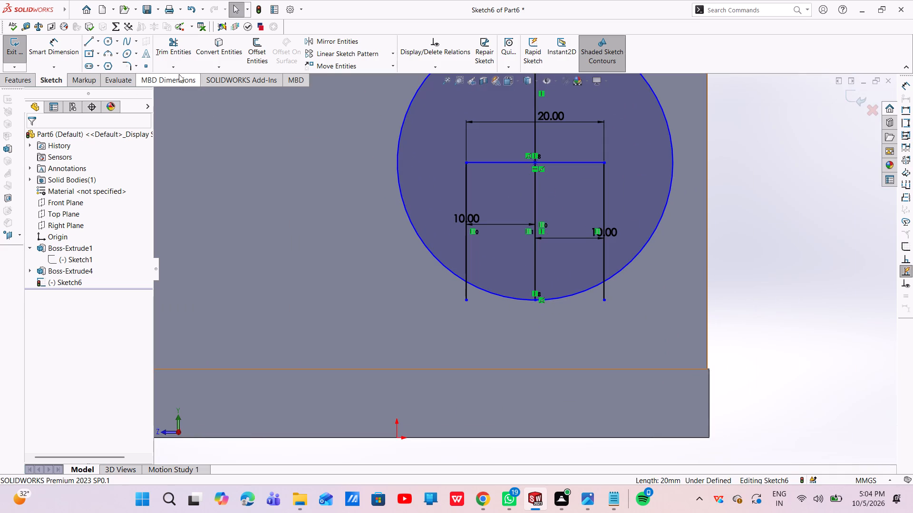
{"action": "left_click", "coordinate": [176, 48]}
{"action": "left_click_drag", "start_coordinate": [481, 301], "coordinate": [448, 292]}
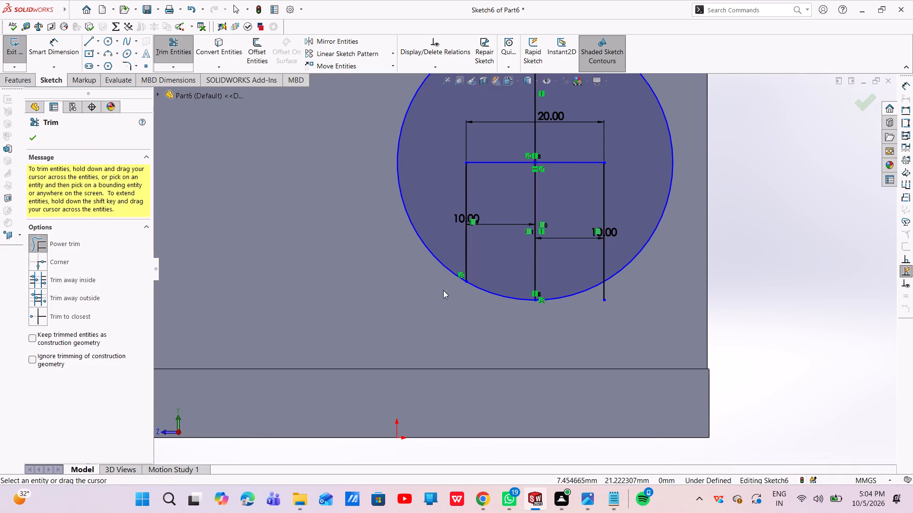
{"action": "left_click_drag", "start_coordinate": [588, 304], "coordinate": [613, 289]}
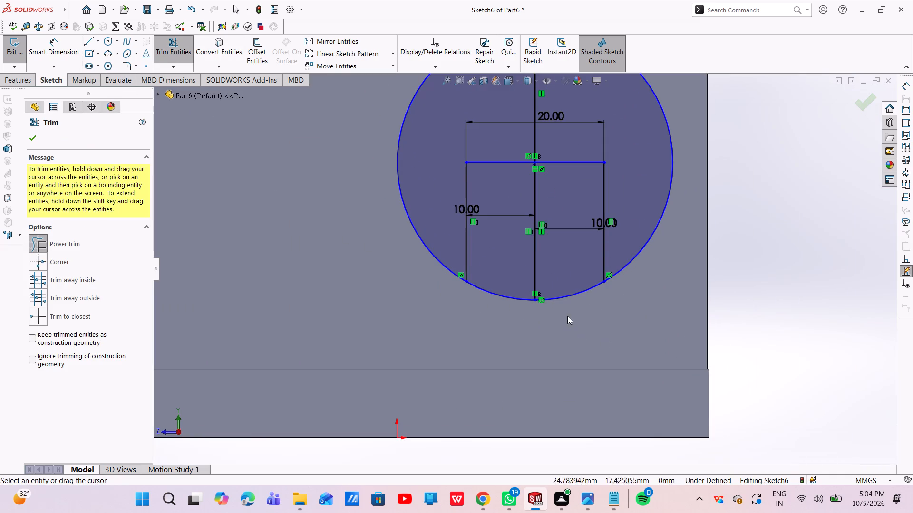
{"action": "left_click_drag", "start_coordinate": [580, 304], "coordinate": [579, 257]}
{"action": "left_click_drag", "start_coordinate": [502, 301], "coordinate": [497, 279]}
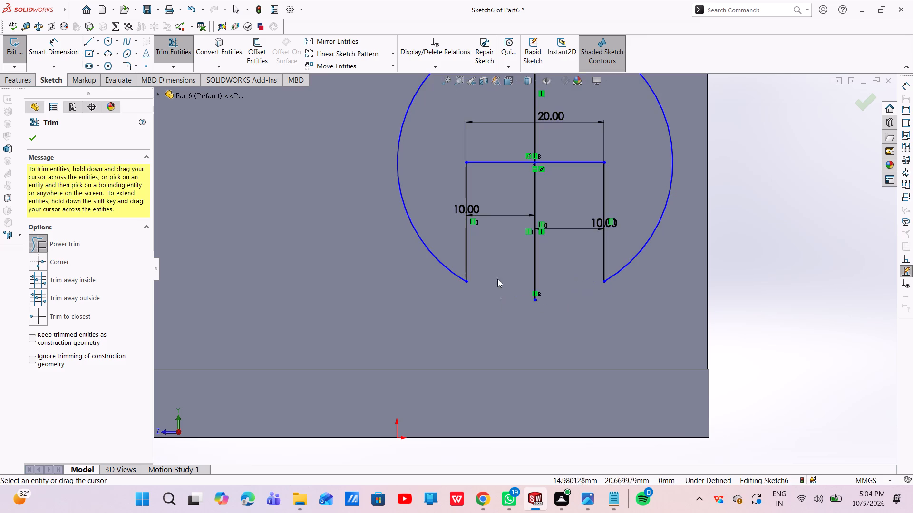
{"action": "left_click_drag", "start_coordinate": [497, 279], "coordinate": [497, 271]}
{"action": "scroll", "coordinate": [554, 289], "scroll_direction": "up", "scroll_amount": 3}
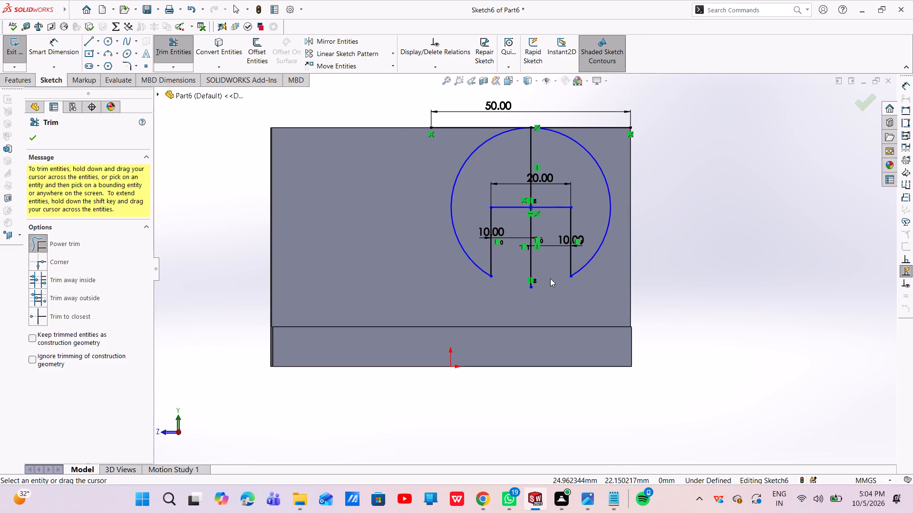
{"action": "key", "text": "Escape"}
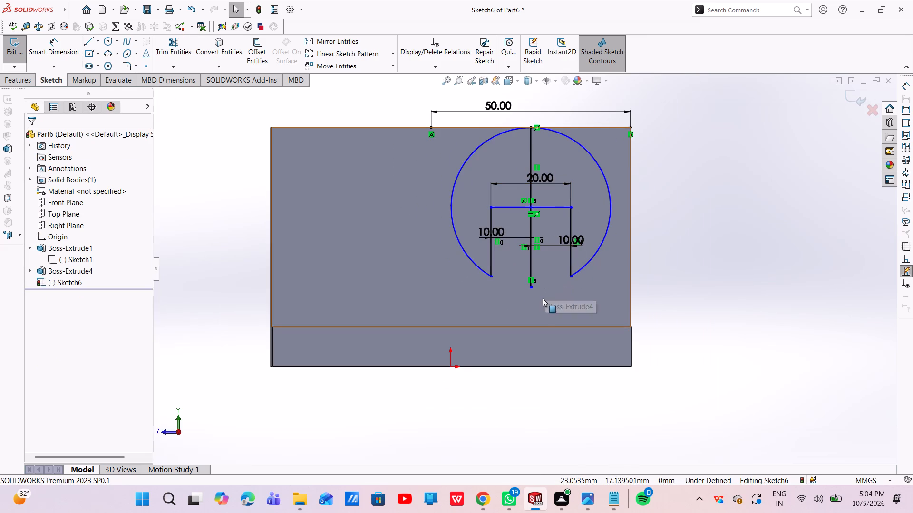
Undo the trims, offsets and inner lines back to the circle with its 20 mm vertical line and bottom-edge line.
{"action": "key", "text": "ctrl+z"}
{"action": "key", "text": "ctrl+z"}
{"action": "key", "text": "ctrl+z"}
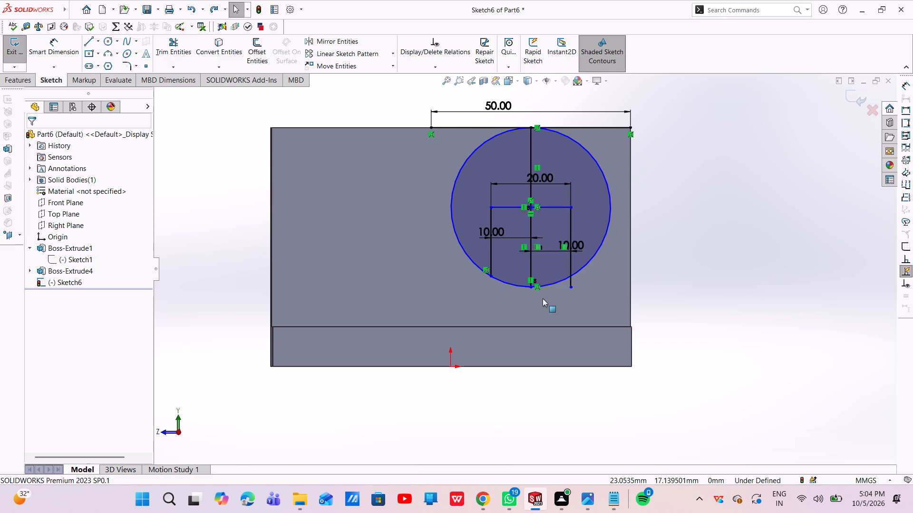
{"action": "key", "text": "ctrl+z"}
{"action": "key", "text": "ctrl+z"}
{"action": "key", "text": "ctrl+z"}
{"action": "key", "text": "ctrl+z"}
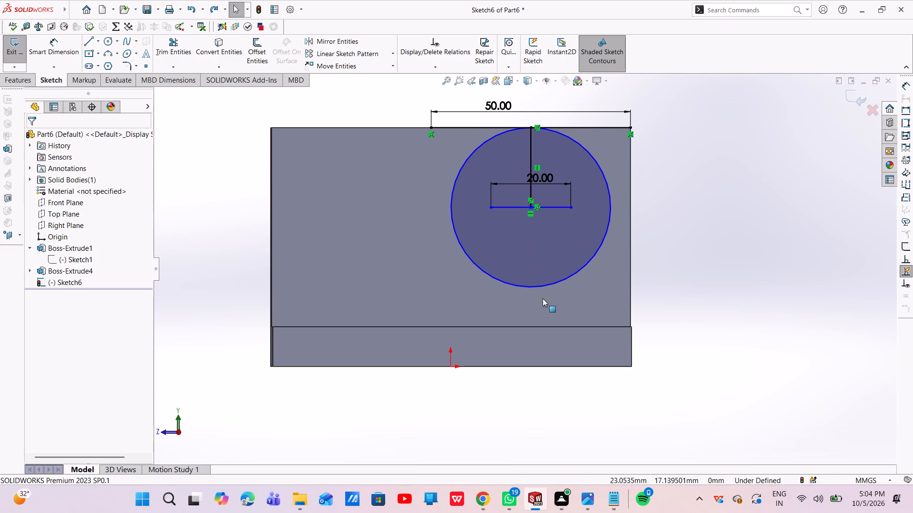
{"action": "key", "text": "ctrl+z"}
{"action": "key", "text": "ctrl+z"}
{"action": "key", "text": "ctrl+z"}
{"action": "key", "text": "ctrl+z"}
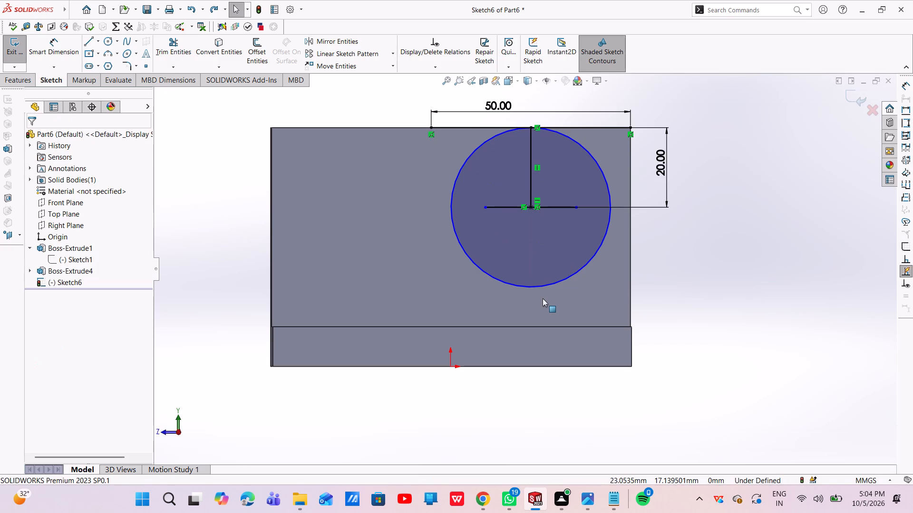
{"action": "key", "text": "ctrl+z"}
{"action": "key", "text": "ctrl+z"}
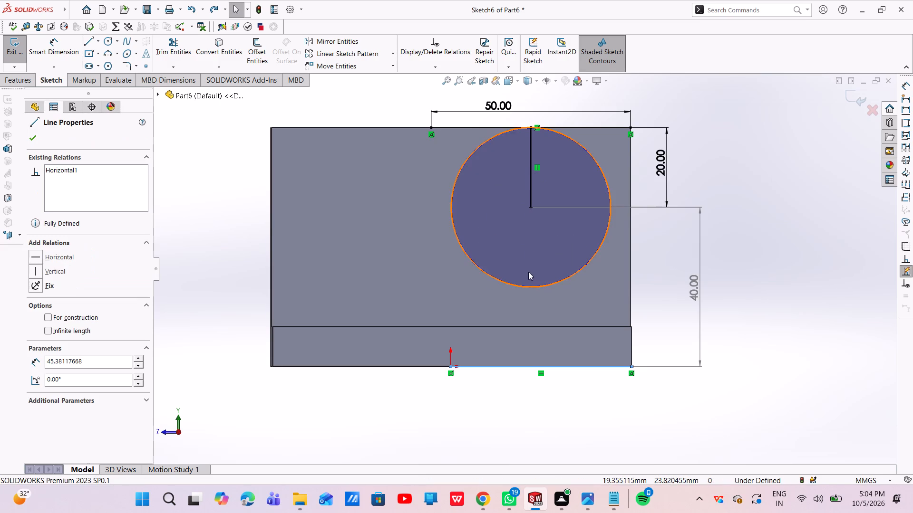
Delete the 40 mm dimension and the sketch line along the base's bottom edge.
{"action": "left_click", "coordinate": [696, 275]}
{"action": "right_click", "coordinate": [696, 275]}
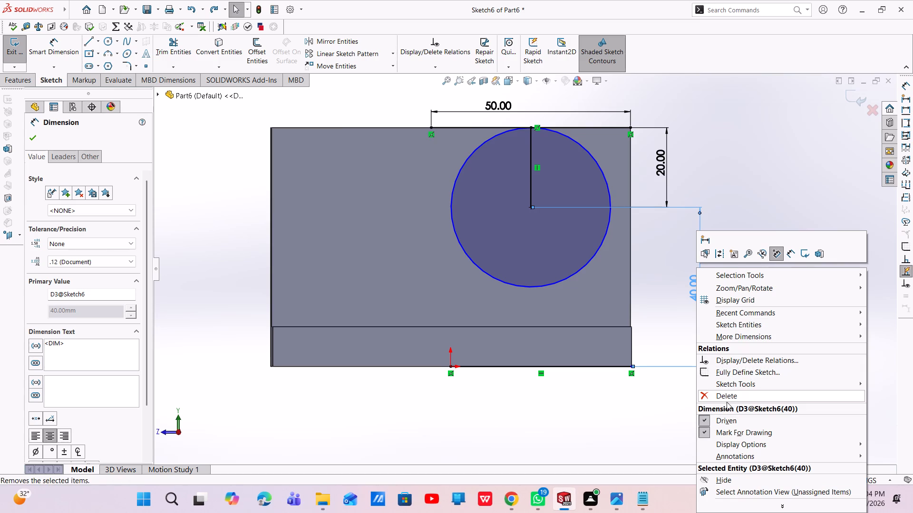
{"action": "left_click", "coordinate": [723, 398]}
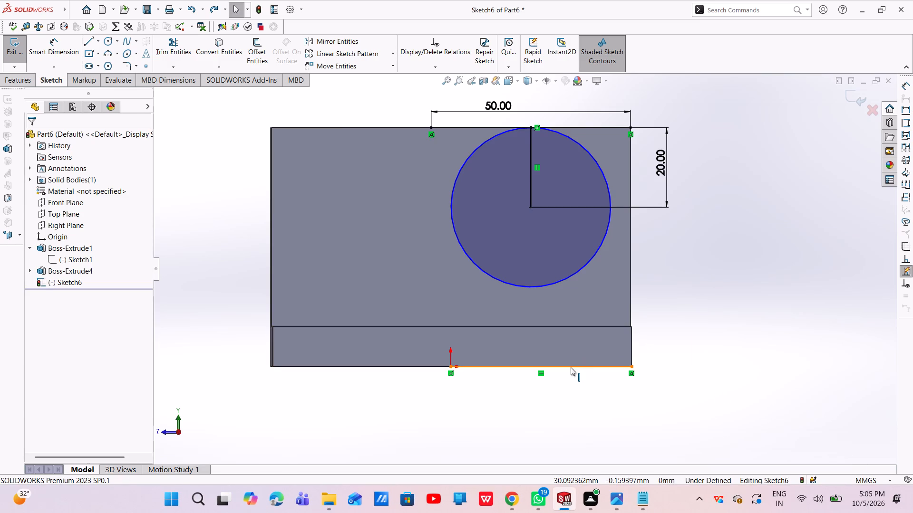
{"action": "left_click", "coordinate": [571, 367]}
{"action": "right_click", "coordinate": [571, 367]}
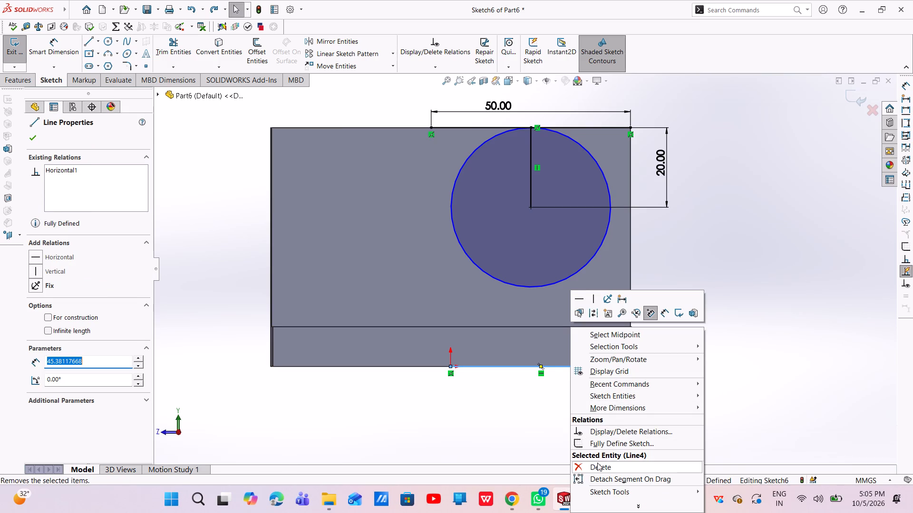
{"action": "left_click", "coordinate": [598, 464]}
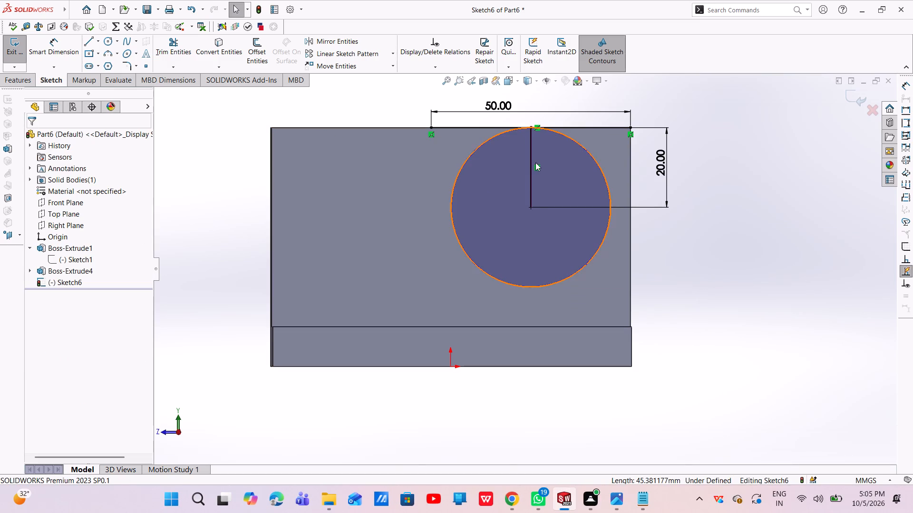
Delete the vertical line down to the circle's centre and the 50 mm line on the top edge, including their dimensions.
{"action": "left_click", "coordinate": [530, 159]}
{"action": "right_click", "coordinate": [530, 159]}
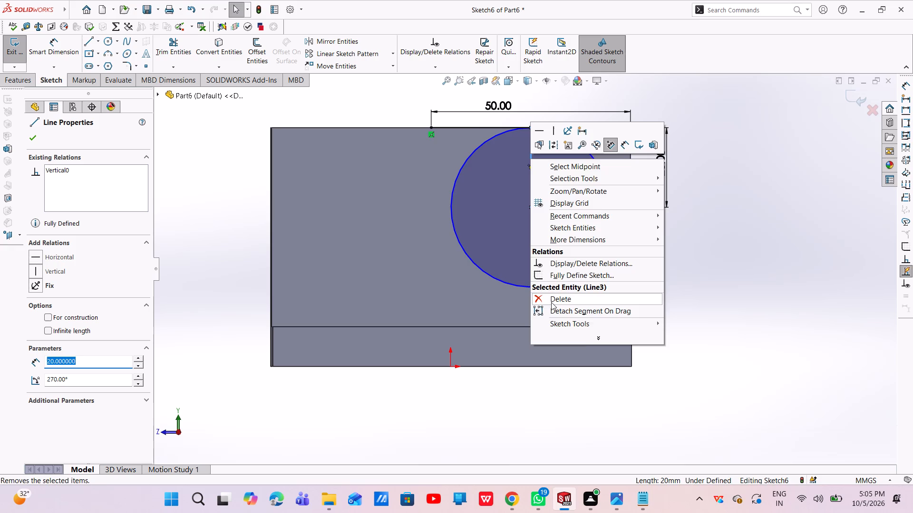
{"action": "left_click", "coordinate": [551, 302]}
{"action": "left_click", "coordinate": [393, 244]}
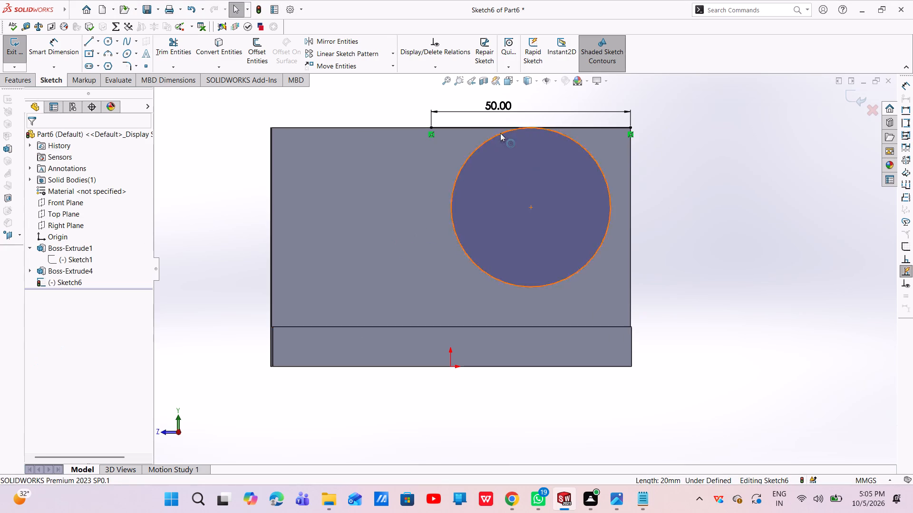
{"action": "left_click", "coordinate": [479, 127]}
{"action": "right_click", "coordinate": [479, 127]}
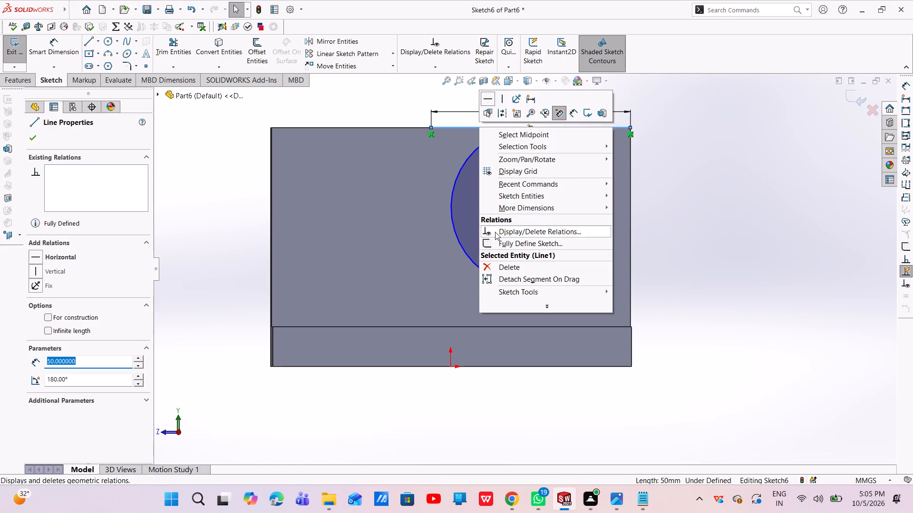
{"action": "left_click", "coordinate": [500, 266]}
{"action": "left_click", "coordinate": [389, 246]}
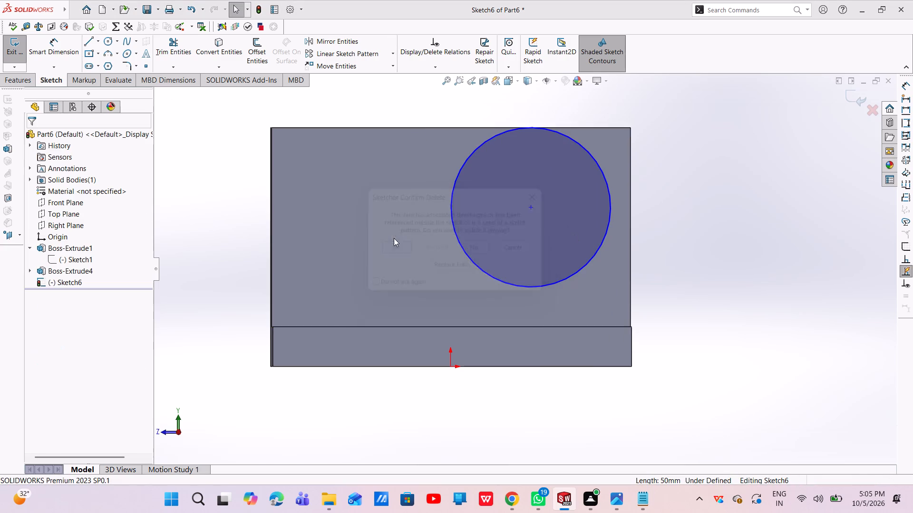
Extrude the circle as a blind boss 26 mm deep, merged with the existing body.
{"action": "left_click", "coordinate": [18, 82]}
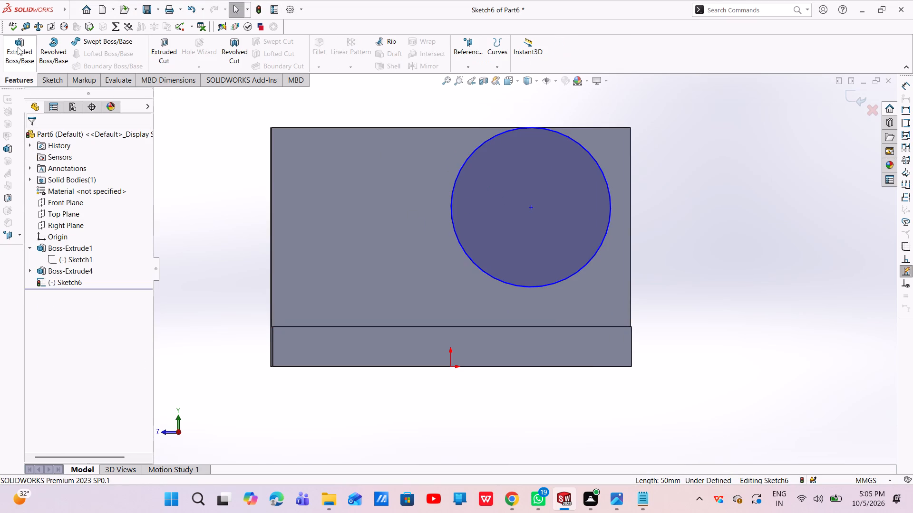
{"action": "left_click", "coordinate": [18, 47]}
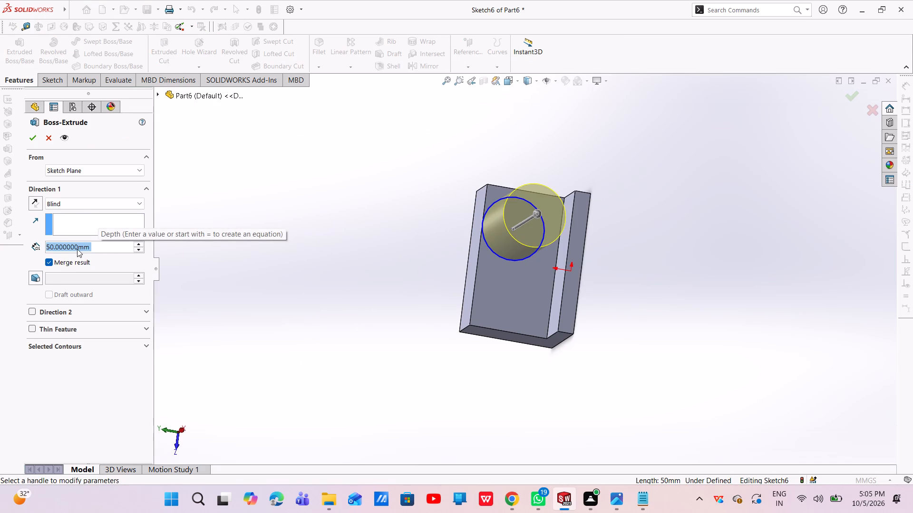
{"action": "key", "text": "BackSpace"}
{"action": "type", "text": "26"}
{"action": "key", "text": "Return"}
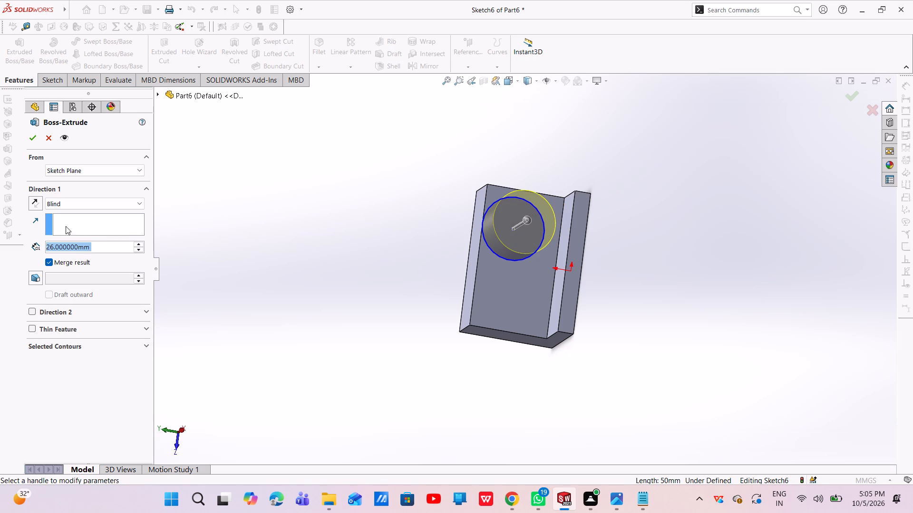
{"action": "left_click", "coordinate": [29, 142]}
Start a new sketch on the circular end face of the cylindrical boss.
{"action": "left_click", "coordinate": [536, 216]}
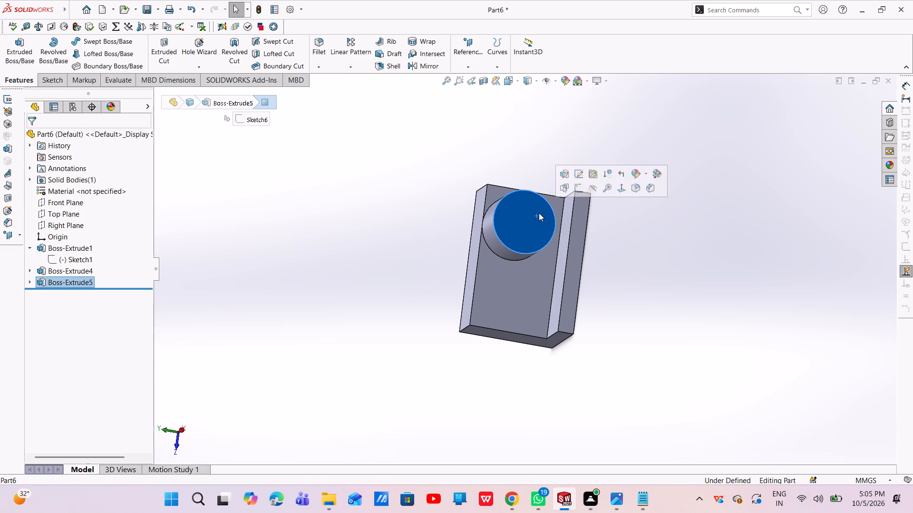
{"action": "left_click", "coordinate": [584, 188]}
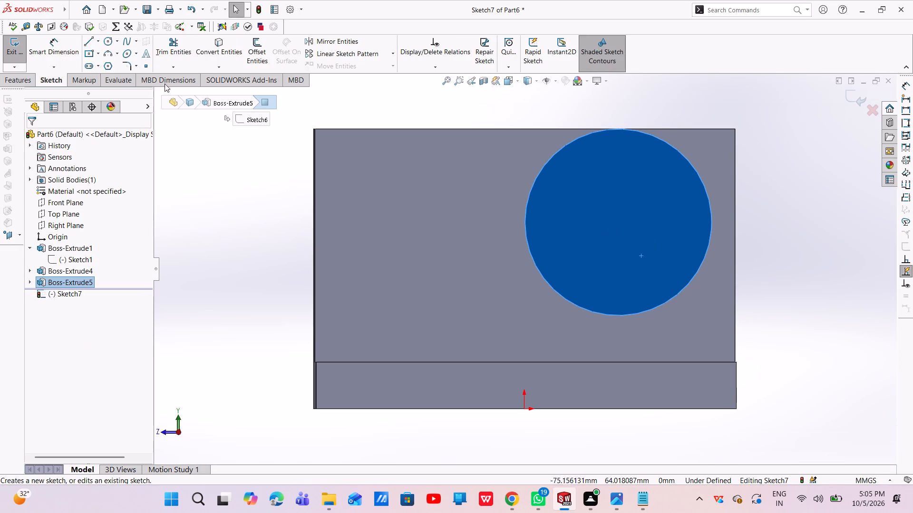
Sketch a horizontal midpoint line about 19 mm long, centred on the boss's circular end face.
{"action": "left_click", "coordinate": [97, 37]}
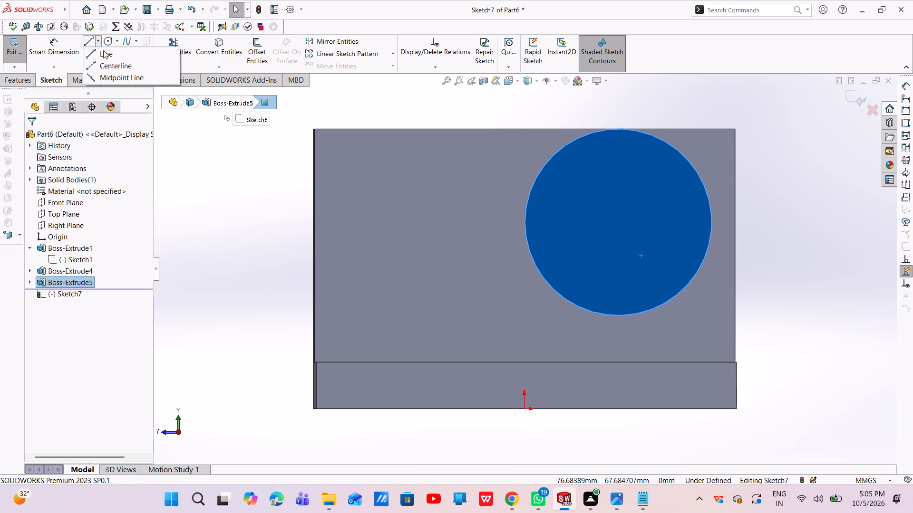
{"action": "left_click", "coordinate": [105, 76]}
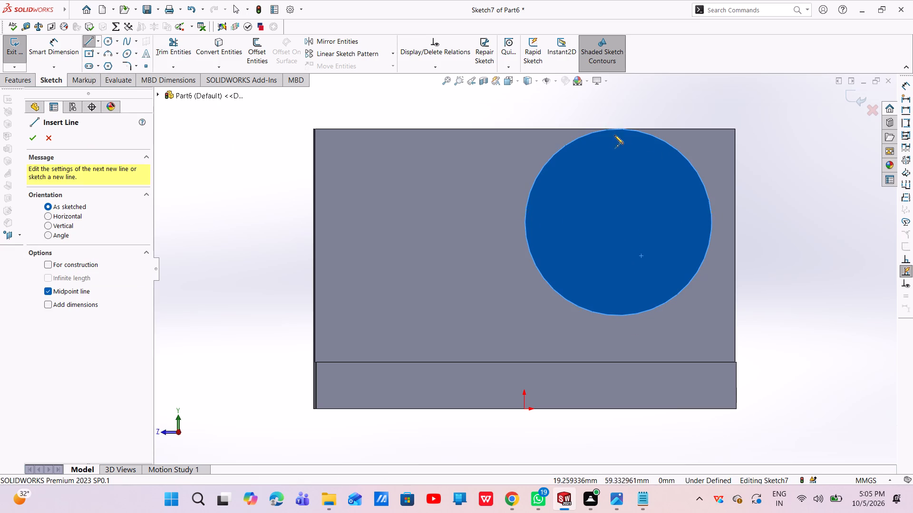
{"action": "left_click", "coordinate": [617, 223]}
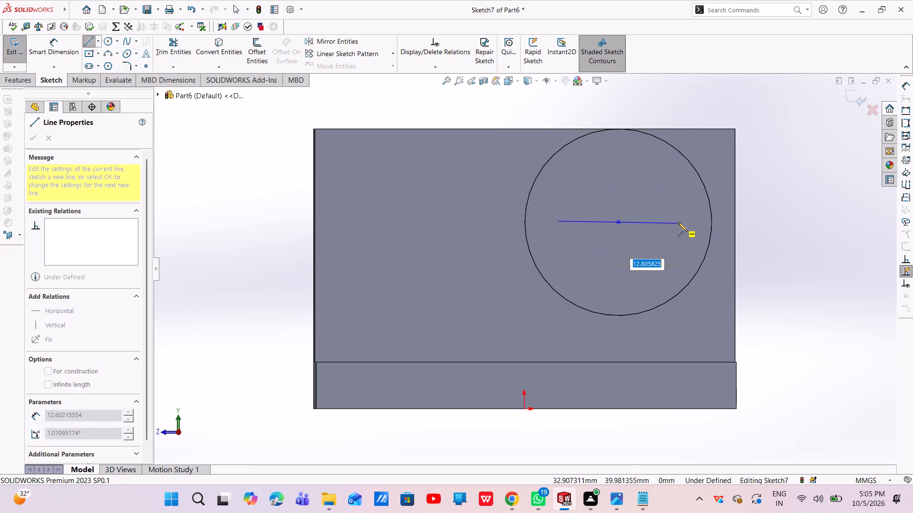
{"action": "left_click", "coordinate": [663, 221]}
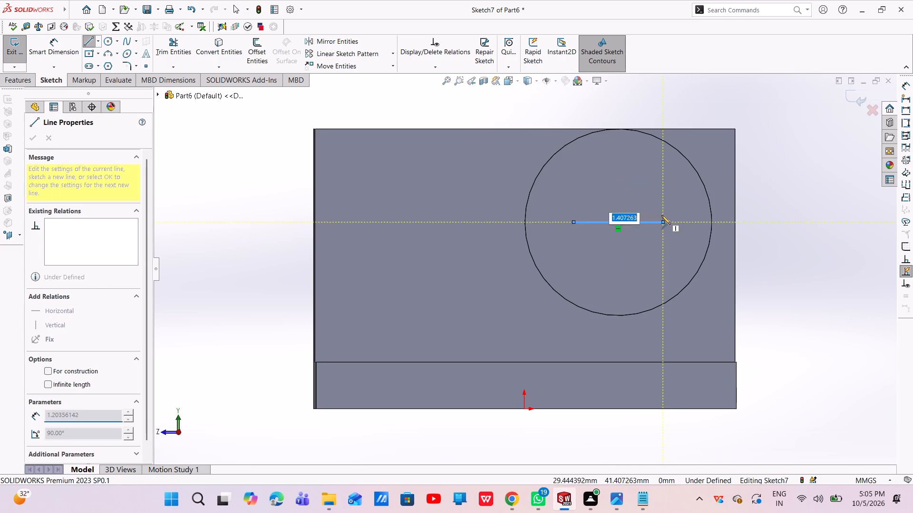
{"action": "key", "text": "Escape"}
Dimension the horizontal line's length as 20 mm.
{"action": "left_click", "coordinate": [74, 47]}
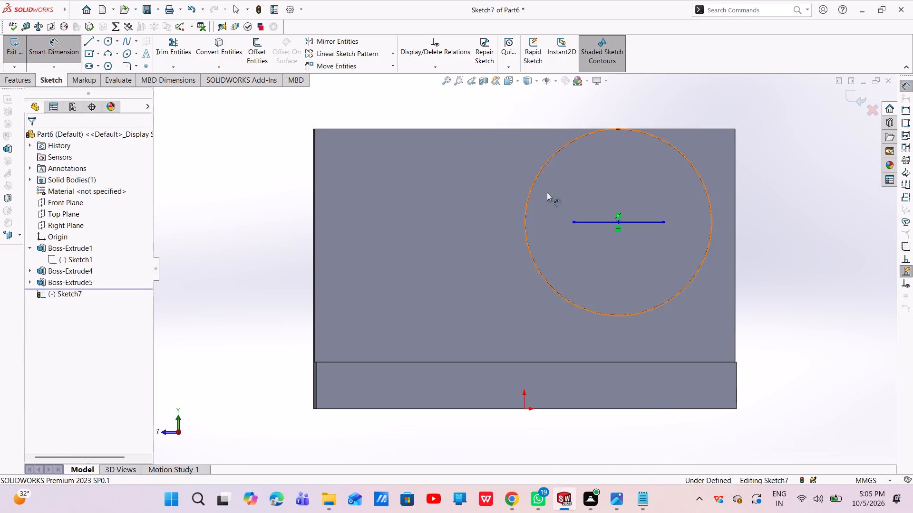
{"action": "left_click", "coordinate": [585, 222]}
{"action": "left_click", "coordinate": [597, 197]}
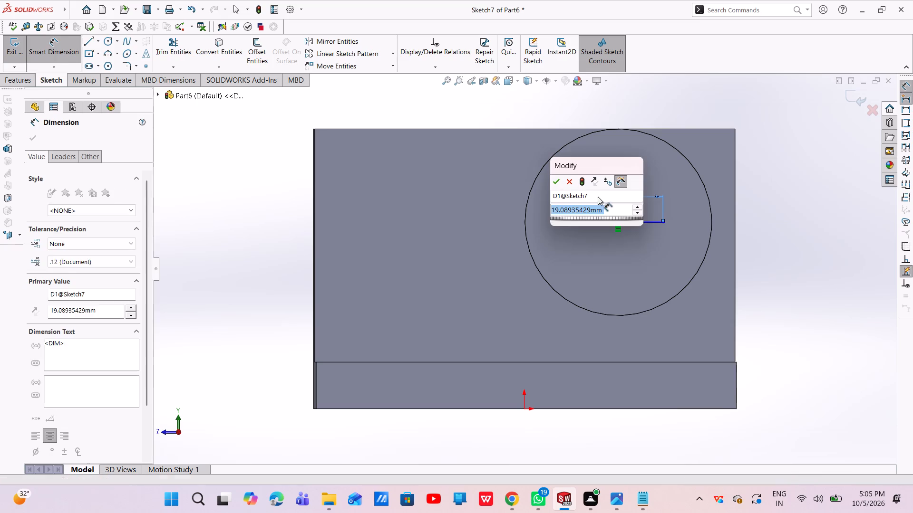
{"action": "key", "text": "BackSpace"}
{"action": "type", "text": "20"}
{"action": "key", "text": "Return"}
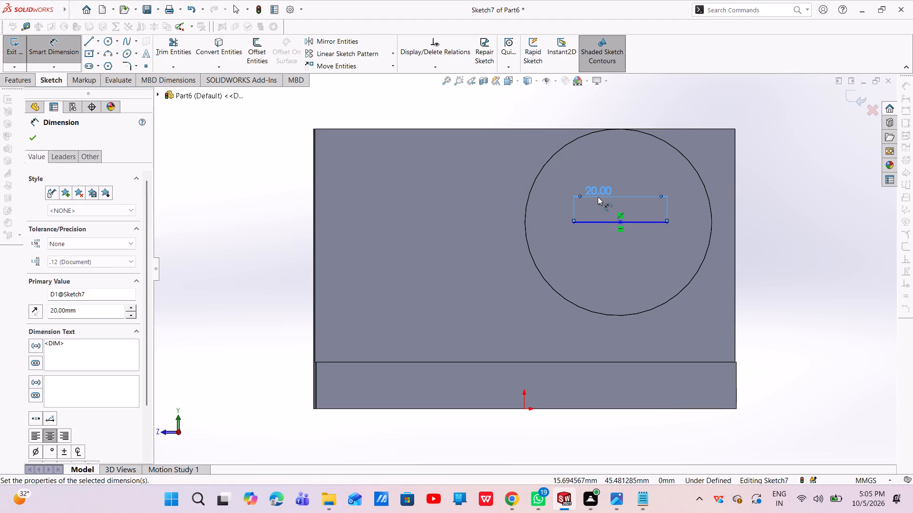
{"action": "key", "text": "Escape"}
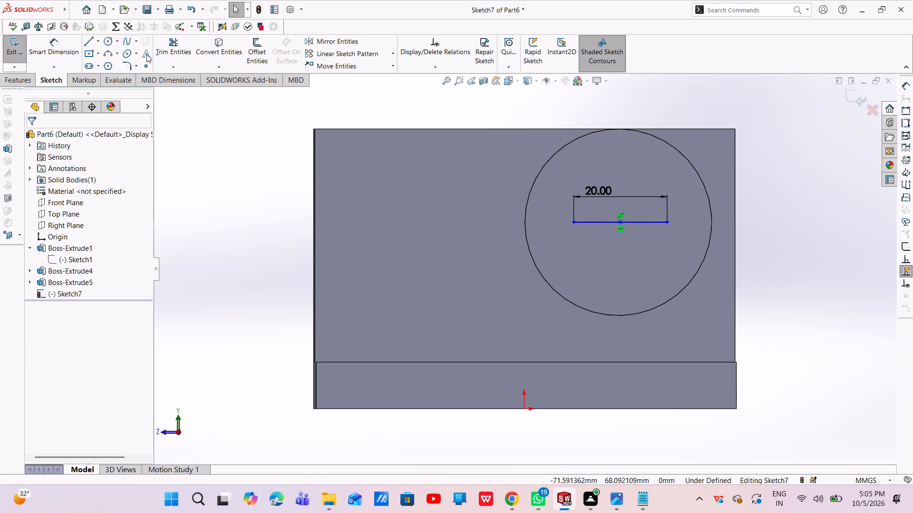
Draw a line about 20 mm long from the horizontal line's midpoint down to the boss's circular edge and make it vertical.
{"action": "left_click", "coordinate": [89, 40]}
{"action": "left_click", "coordinate": [619, 222]}
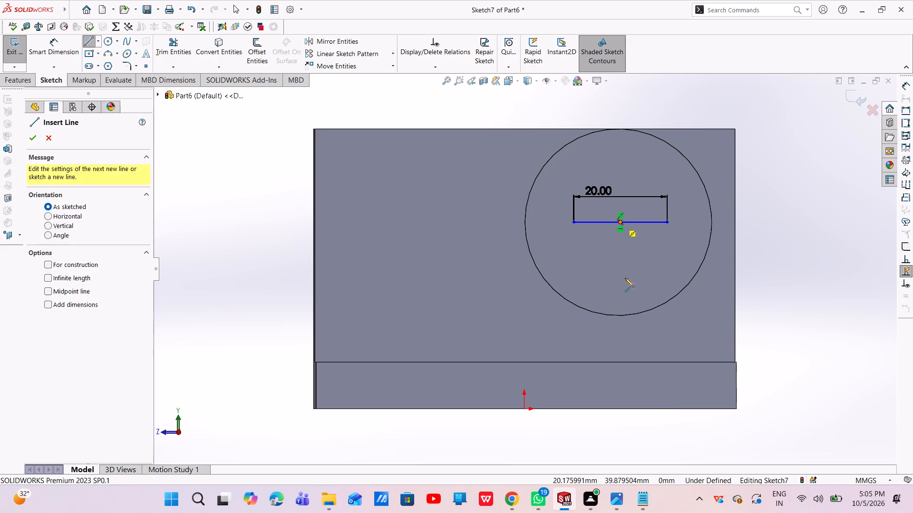
{"action": "left_click", "coordinate": [619, 313]}
{"action": "key", "text": "Escape"}
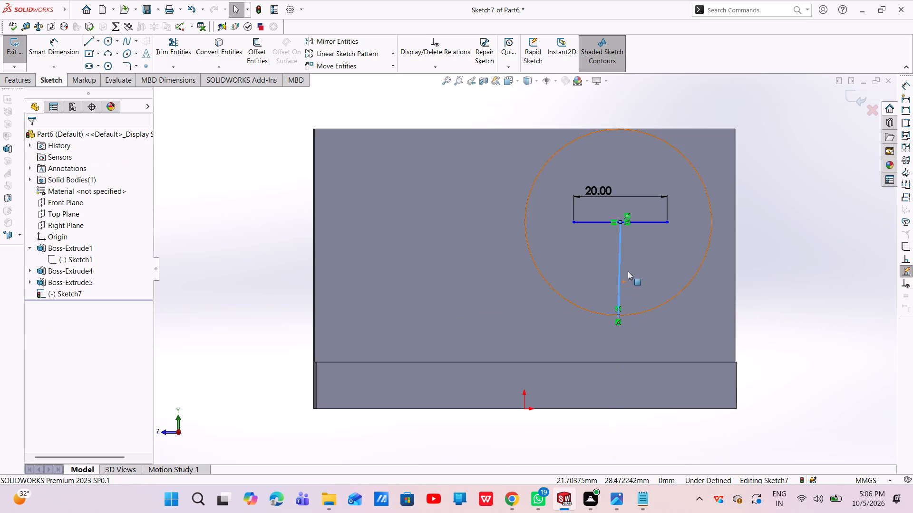
{"action": "left_click", "coordinate": [621, 258]}
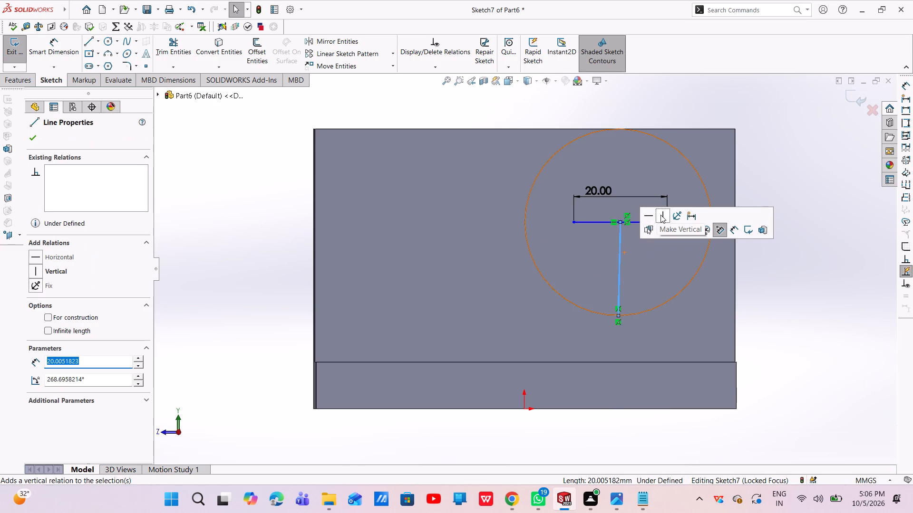
{"action": "left_click", "coordinate": [660, 215]}
{"action": "key", "text": "Escape"}
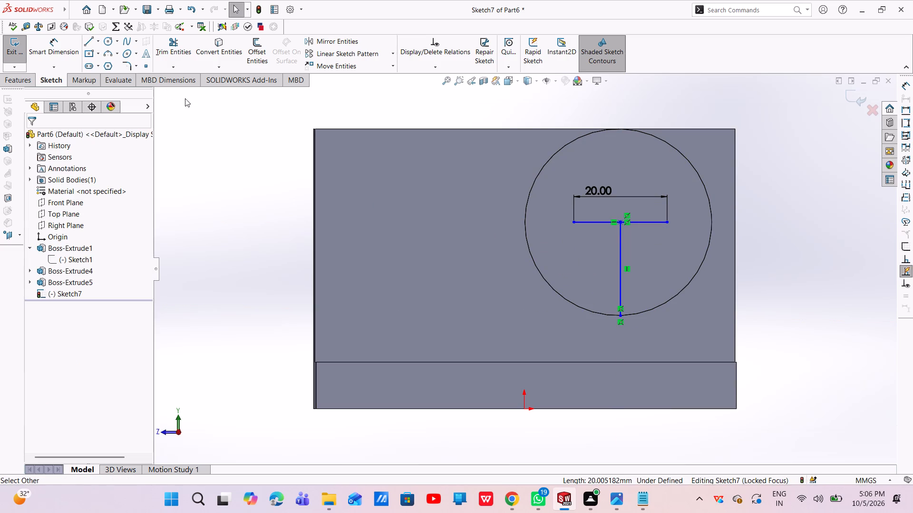
Offset the vertical line 10 mm to each side, with dimensions.
{"action": "left_click", "coordinate": [253, 53]}
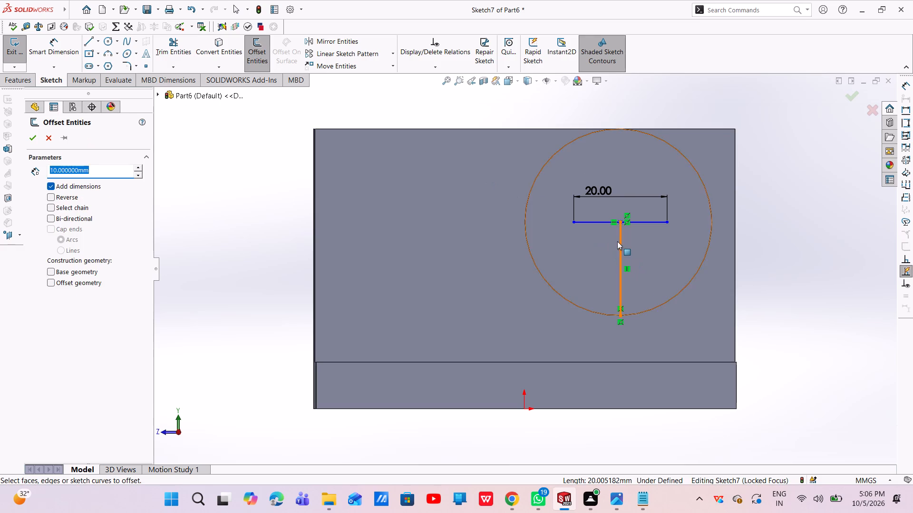
{"action": "left_click", "coordinate": [619, 247]}
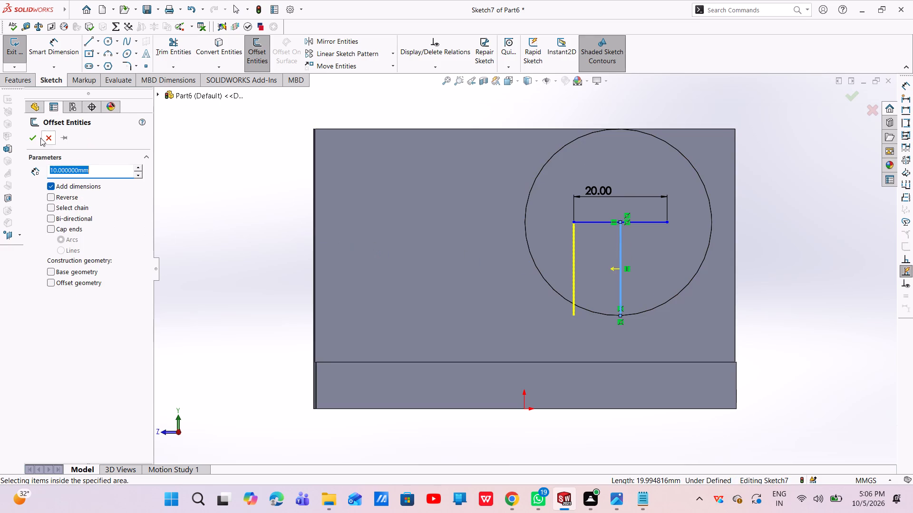
{"action": "left_click", "coordinate": [35, 135]}
{"action": "left_click", "coordinate": [258, 50]}
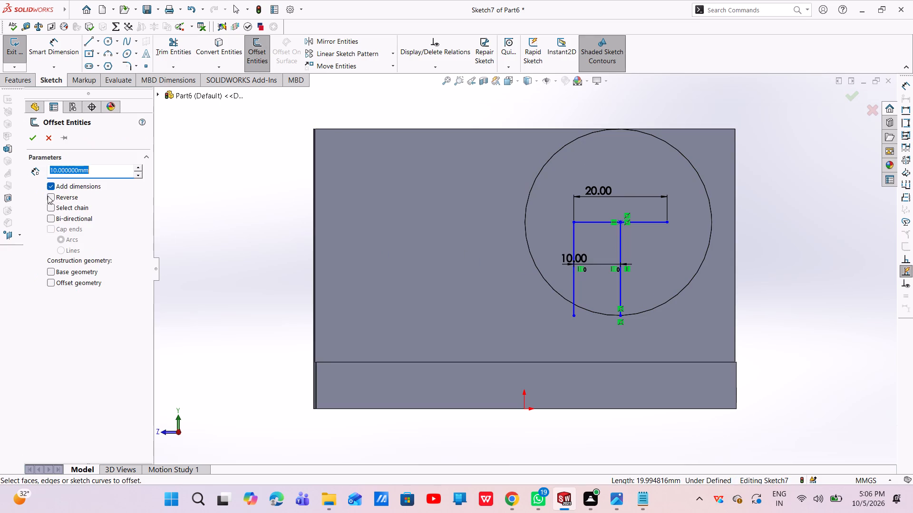
{"action": "left_click", "coordinate": [55, 195]}
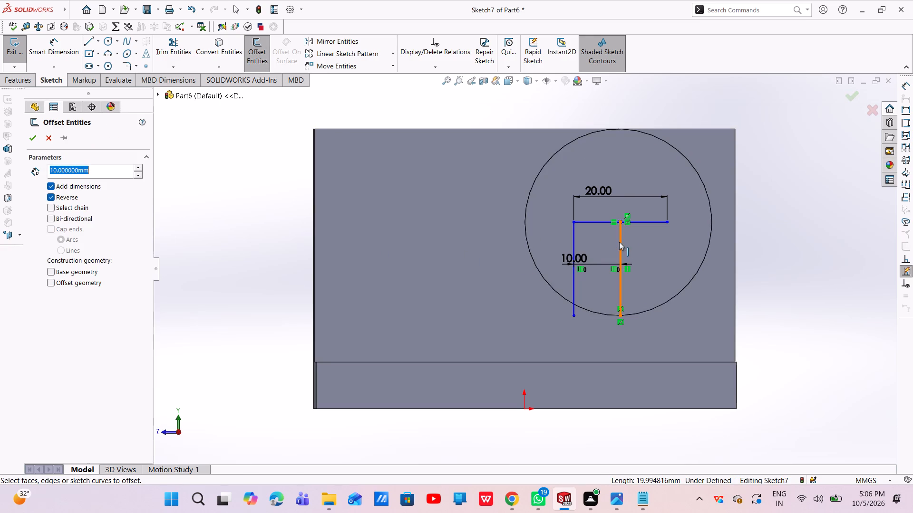
{"action": "left_click", "coordinate": [619, 242]}
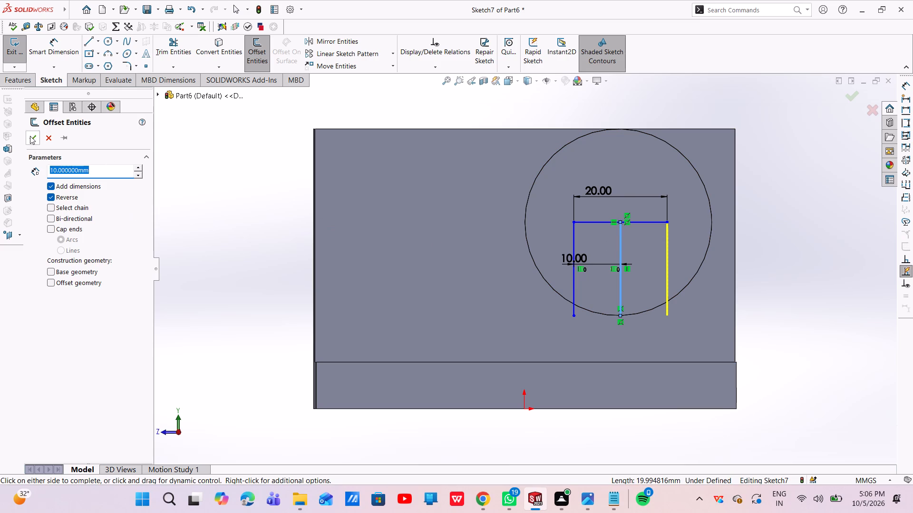
{"action": "left_click", "coordinate": [30, 134]}
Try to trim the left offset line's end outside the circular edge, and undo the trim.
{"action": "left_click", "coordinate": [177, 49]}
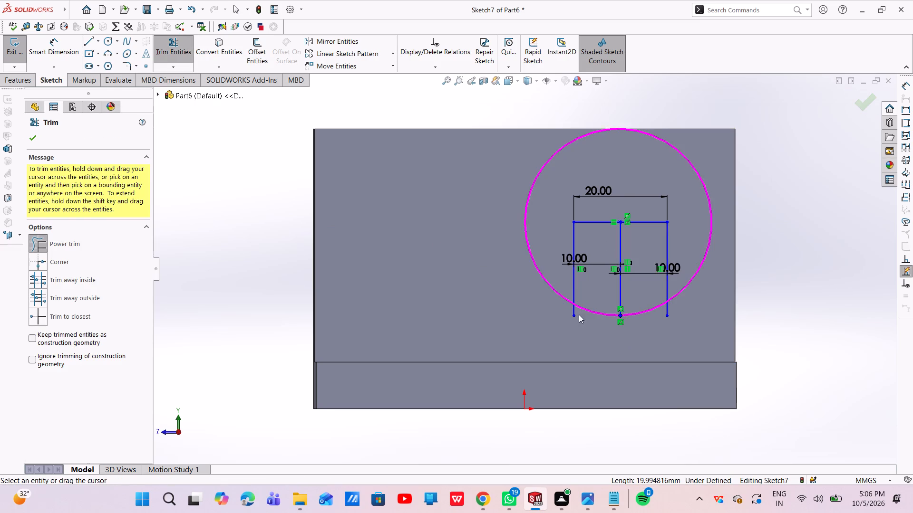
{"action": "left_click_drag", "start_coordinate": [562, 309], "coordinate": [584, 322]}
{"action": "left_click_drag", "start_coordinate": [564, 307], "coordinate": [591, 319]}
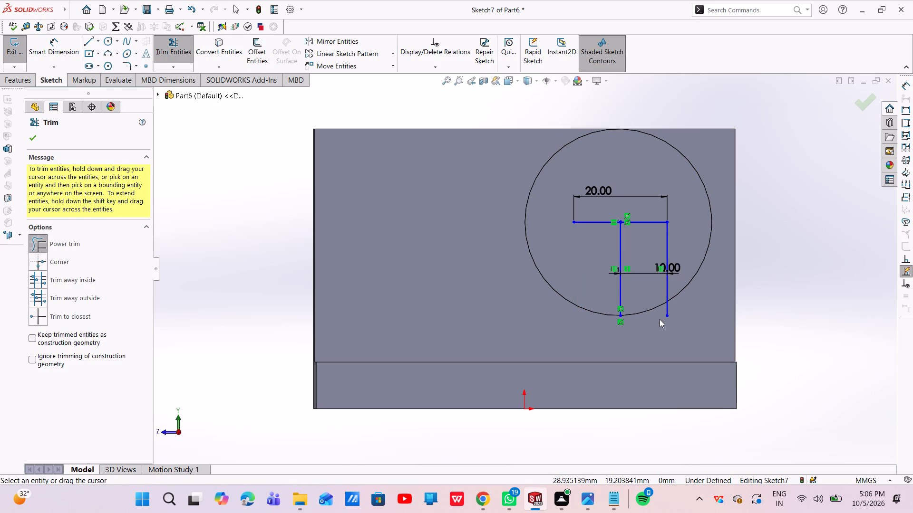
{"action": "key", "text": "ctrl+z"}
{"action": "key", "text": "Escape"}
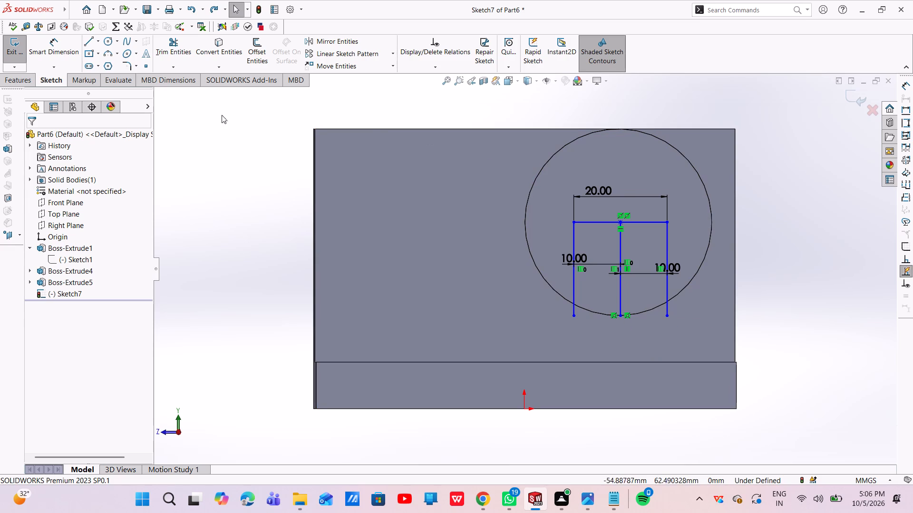
Sketch a circle of about 20 mm radius centred on the horizontal line's midpoint, reaching the vertical line's lower end.
{"action": "left_click", "coordinate": [107, 41]}
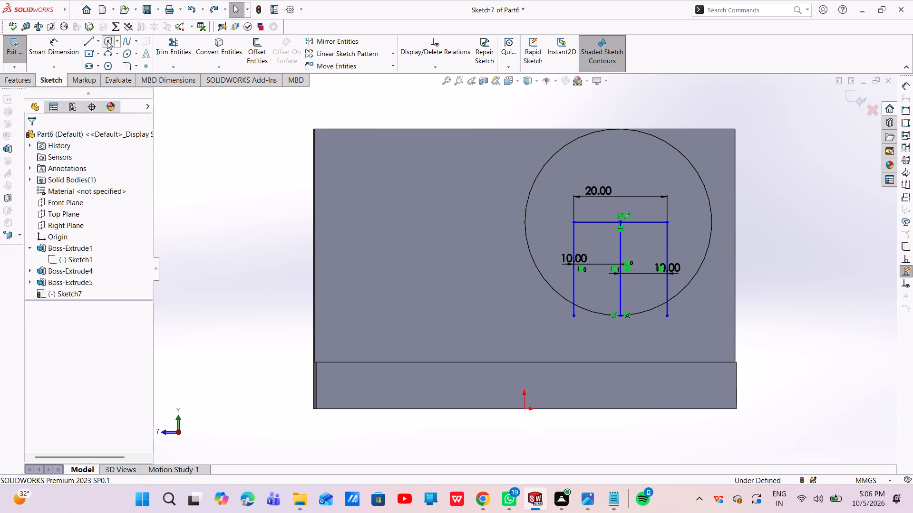
{"action": "left_click", "coordinate": [620, 222]}
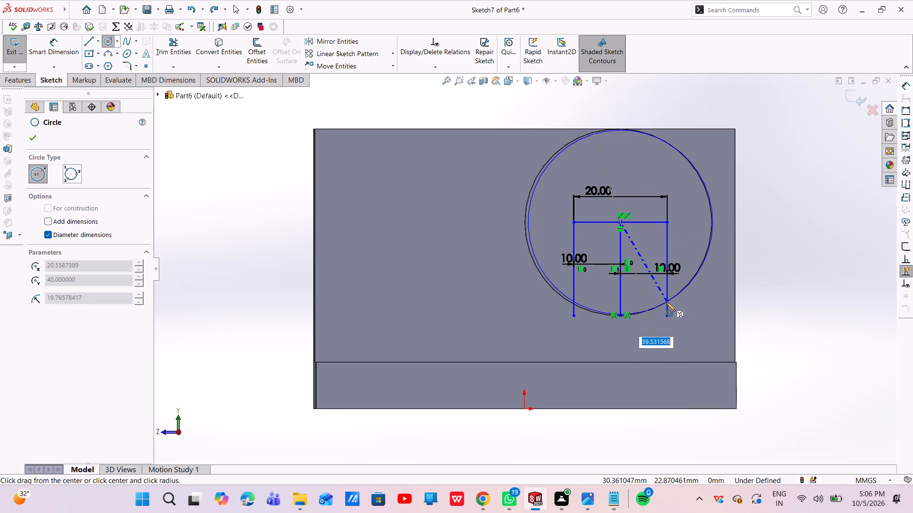
{"action": "left_click", "coordinate": [620, 316]}
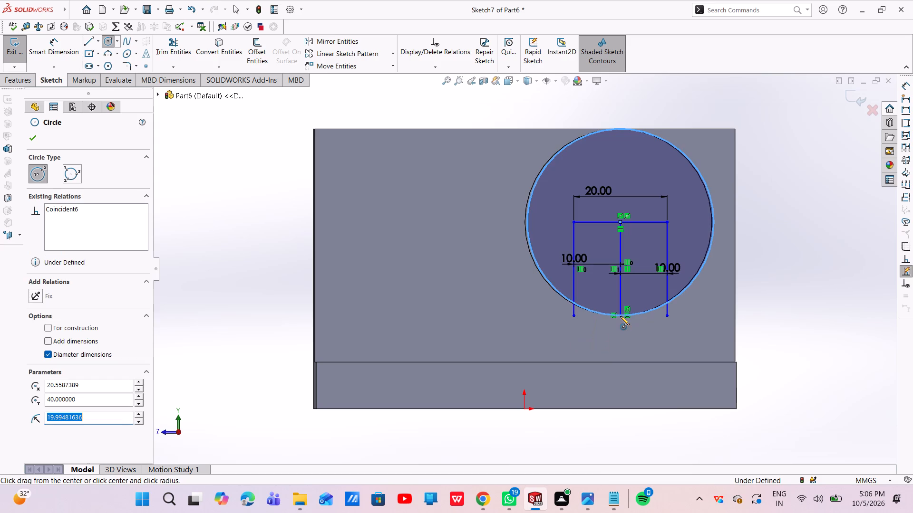
{"action": "key", "text": "Escape"}
{"action": "key", "text": "Escape"}
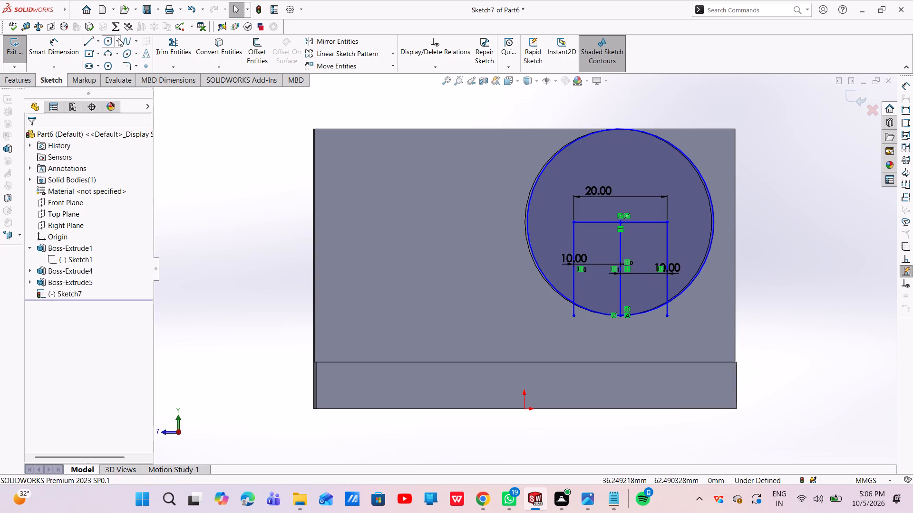
Trim the offset line ends outside the sketched circle and the circle's upper arc, keeping the lower arc between the lines.
{"action": "left_click", "coordinate": [174, 47]}
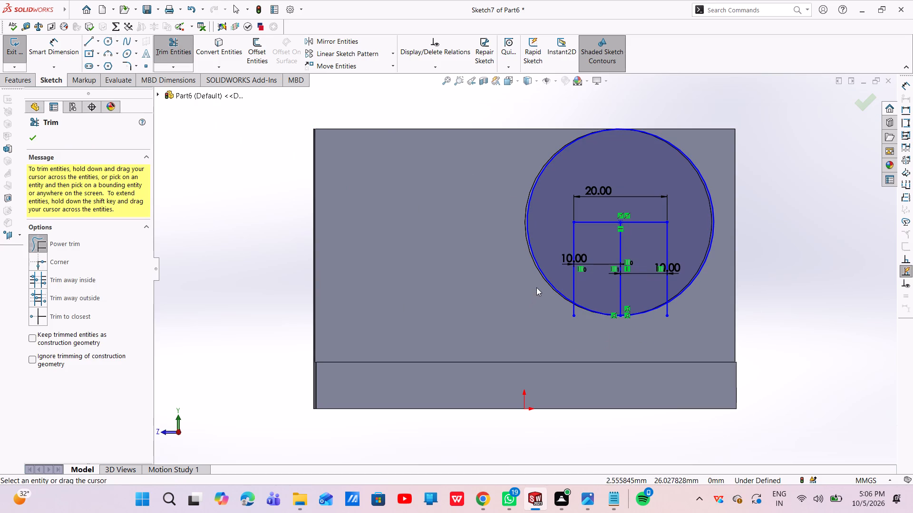
{"action": "left_click_drag", "start_coordinate": [549, 301], "coordinate": [583, 316]}
{"action": "left_click_drag", "start_coordinate": [649, 319], "coordinate": [657, 313]}
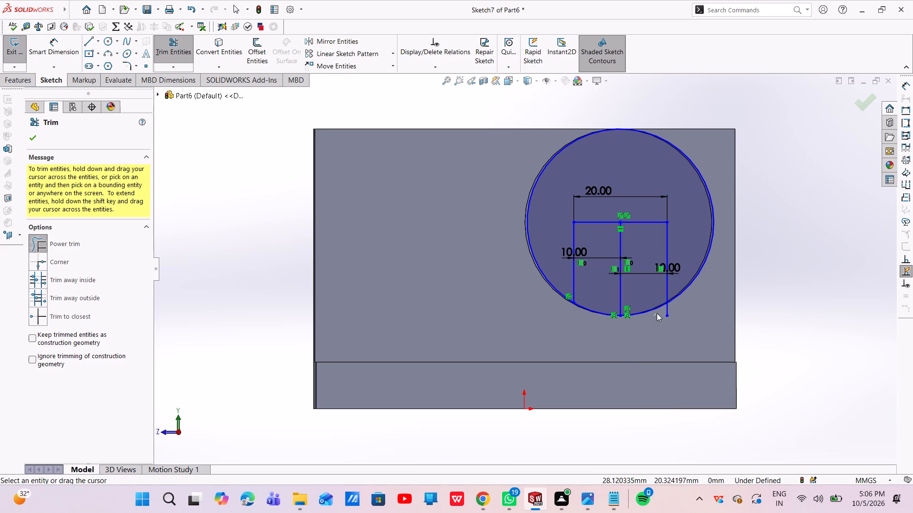
{"action": "left_click_drag", "start_coordinate": [657, 313], "coordinate": [672, 306]}
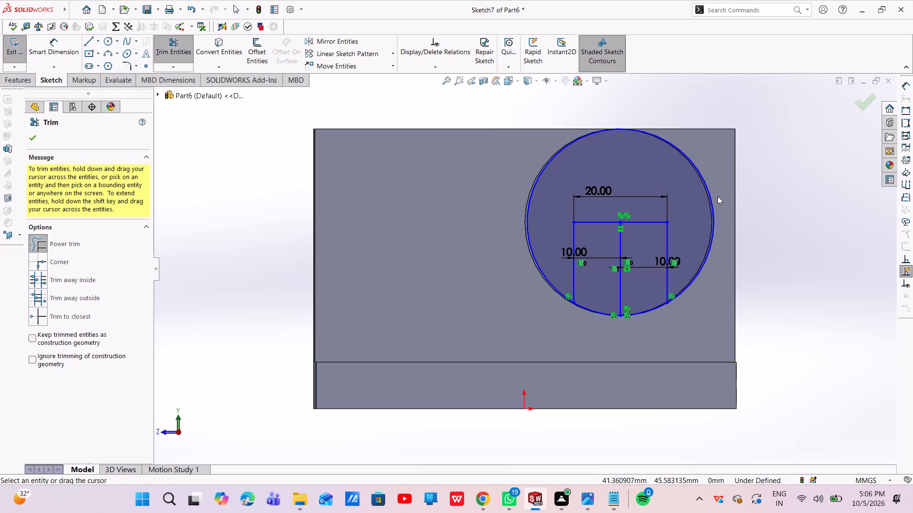
{"action": "left_click_drag", "start_coordinate": [718, 199], "coordinate": [681, 171]}
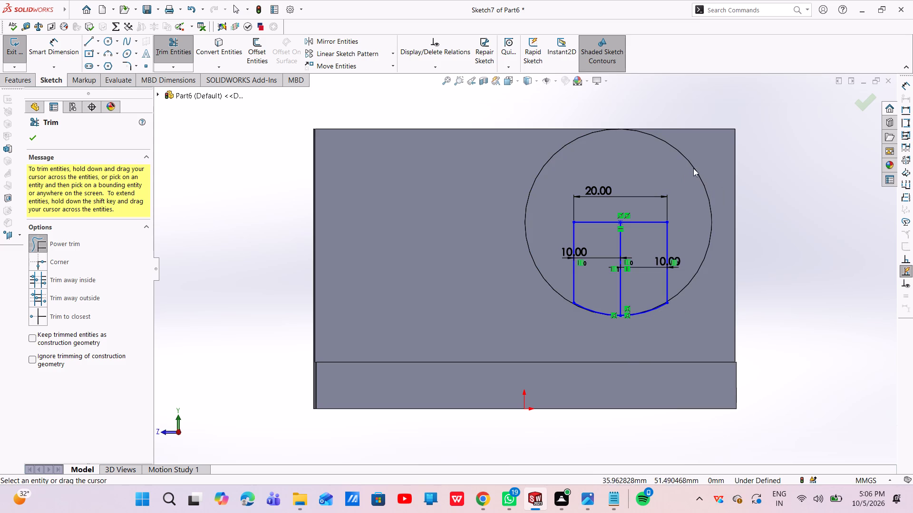
Delete the vertical centre line from inside the profile.
{"action": "scroll", "coordinate": [641, 343], "scroll_direction": "down", "scroll_amount": 1}
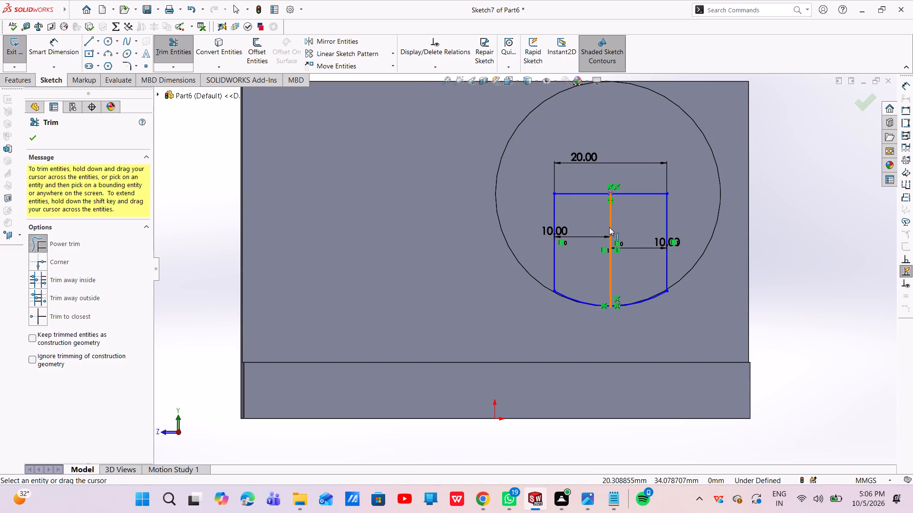
{"action": "left_click", "coordinate": [609, 227]}
{"action": "right_click", "coordinate": [609, 227]}
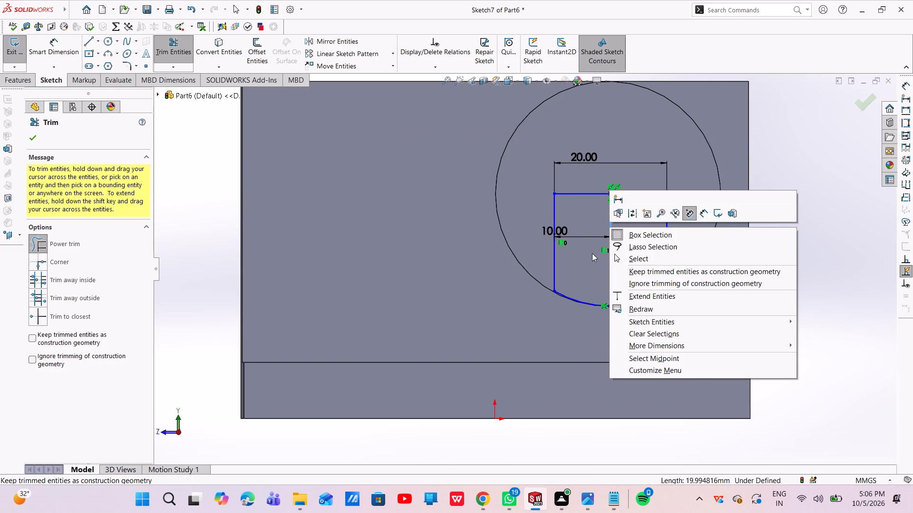
{"action": "key", "text": "Escape"}
{"action": "key", "text": "Escape"}
{"action": "key", "text": "Escape"}
{"action": "left_click", "coordinate": [606, 220]}
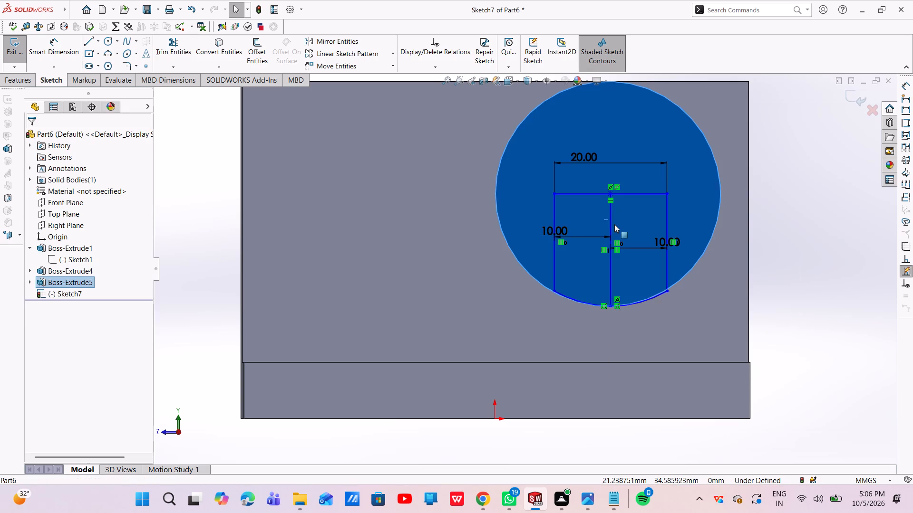
{"action": "left_click", "coordinate": [610, 225]}
{"action": "right_click", "coordinate": [610, 226]}
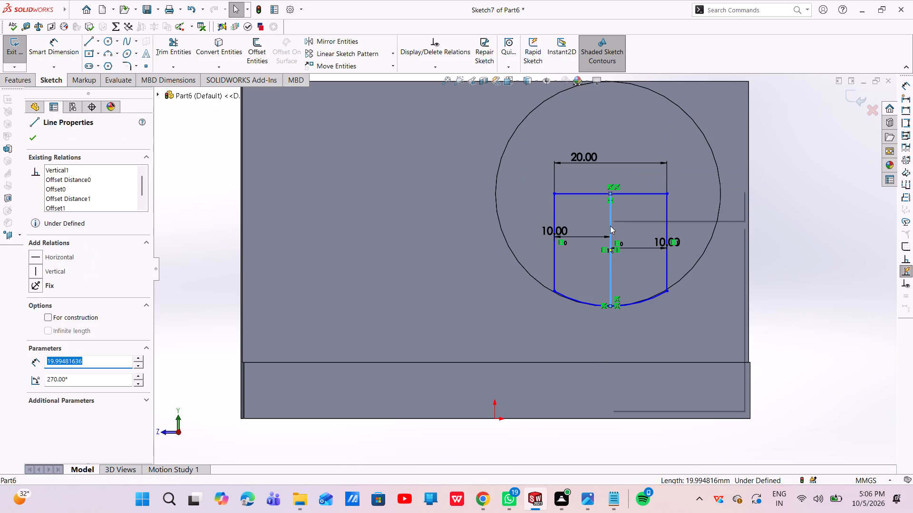
{"action": "left_click", "coordinate": [635, 367]}
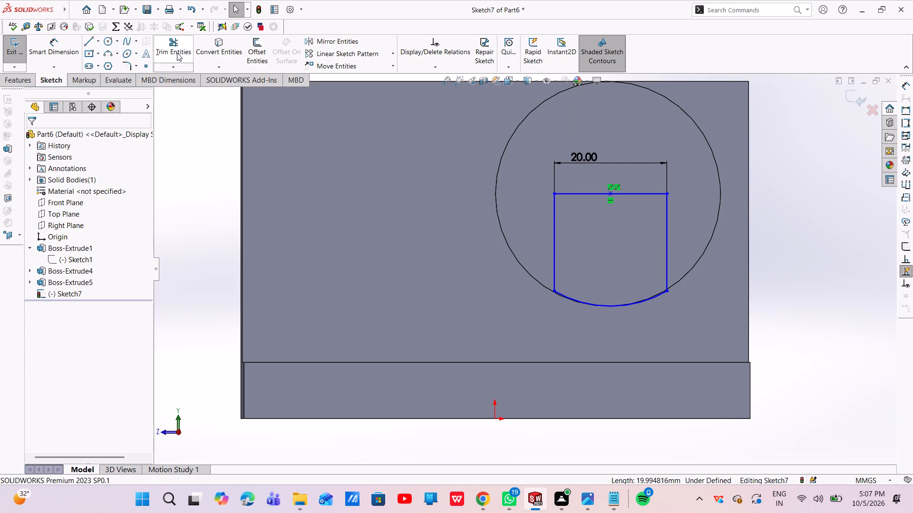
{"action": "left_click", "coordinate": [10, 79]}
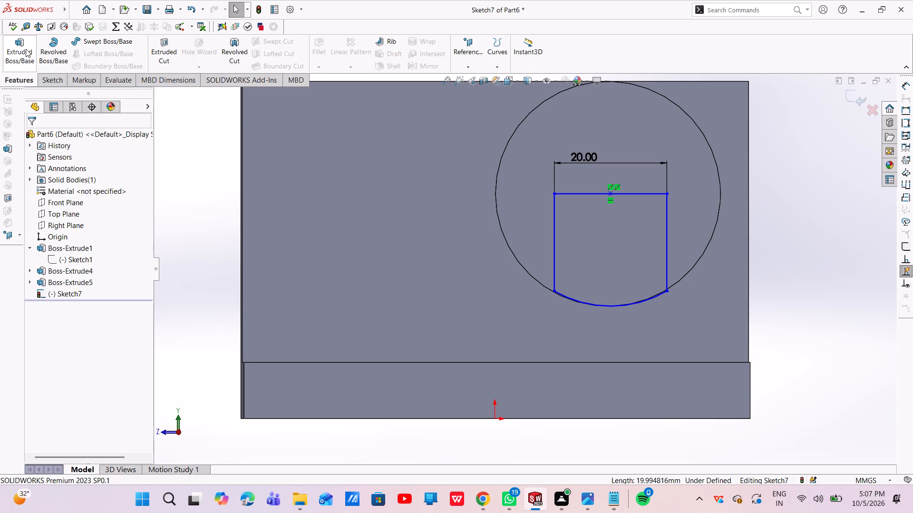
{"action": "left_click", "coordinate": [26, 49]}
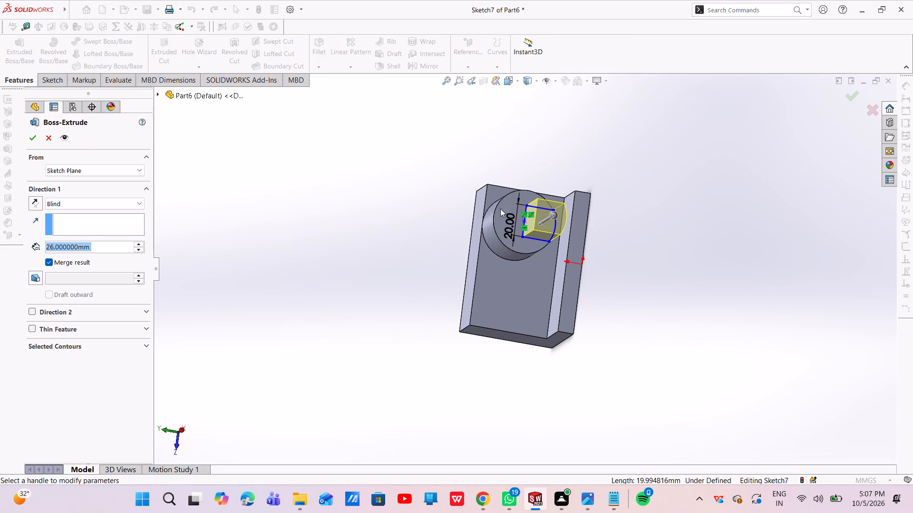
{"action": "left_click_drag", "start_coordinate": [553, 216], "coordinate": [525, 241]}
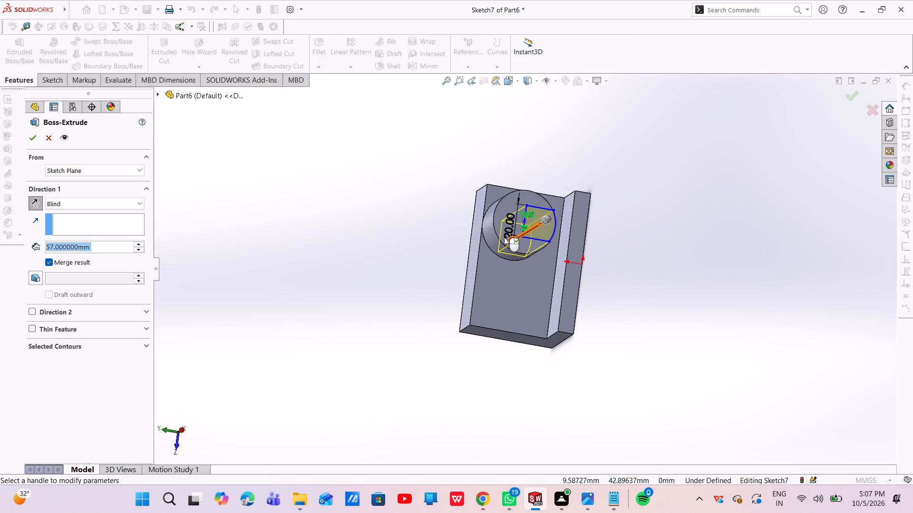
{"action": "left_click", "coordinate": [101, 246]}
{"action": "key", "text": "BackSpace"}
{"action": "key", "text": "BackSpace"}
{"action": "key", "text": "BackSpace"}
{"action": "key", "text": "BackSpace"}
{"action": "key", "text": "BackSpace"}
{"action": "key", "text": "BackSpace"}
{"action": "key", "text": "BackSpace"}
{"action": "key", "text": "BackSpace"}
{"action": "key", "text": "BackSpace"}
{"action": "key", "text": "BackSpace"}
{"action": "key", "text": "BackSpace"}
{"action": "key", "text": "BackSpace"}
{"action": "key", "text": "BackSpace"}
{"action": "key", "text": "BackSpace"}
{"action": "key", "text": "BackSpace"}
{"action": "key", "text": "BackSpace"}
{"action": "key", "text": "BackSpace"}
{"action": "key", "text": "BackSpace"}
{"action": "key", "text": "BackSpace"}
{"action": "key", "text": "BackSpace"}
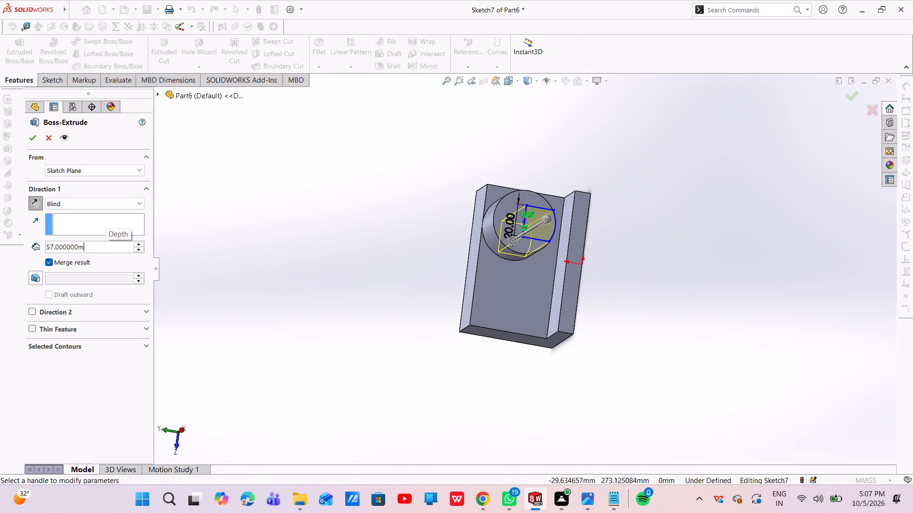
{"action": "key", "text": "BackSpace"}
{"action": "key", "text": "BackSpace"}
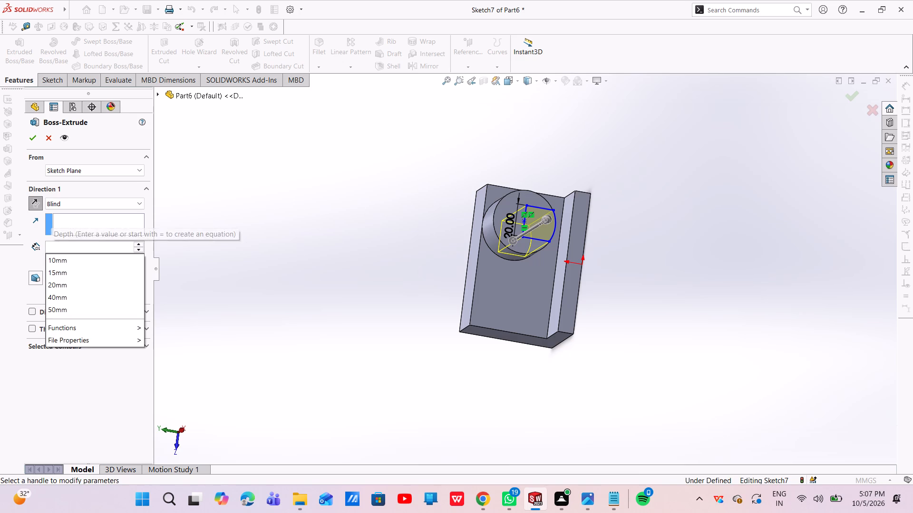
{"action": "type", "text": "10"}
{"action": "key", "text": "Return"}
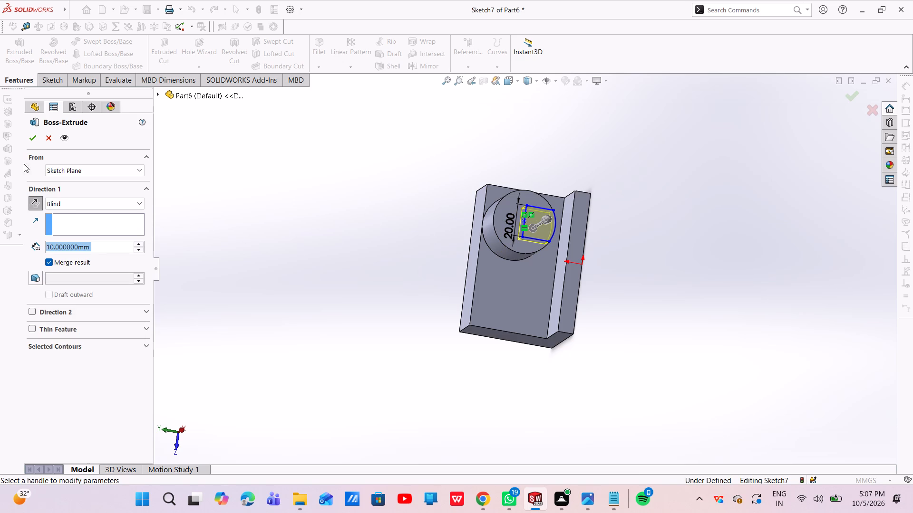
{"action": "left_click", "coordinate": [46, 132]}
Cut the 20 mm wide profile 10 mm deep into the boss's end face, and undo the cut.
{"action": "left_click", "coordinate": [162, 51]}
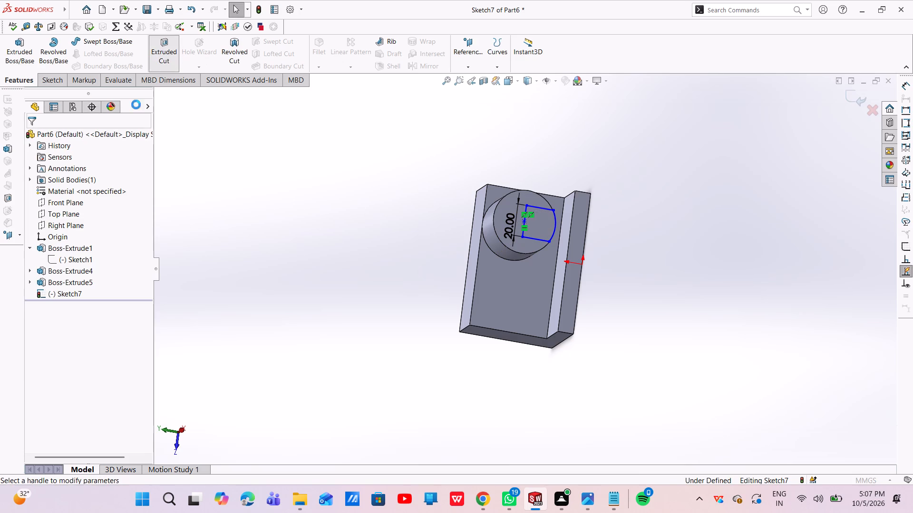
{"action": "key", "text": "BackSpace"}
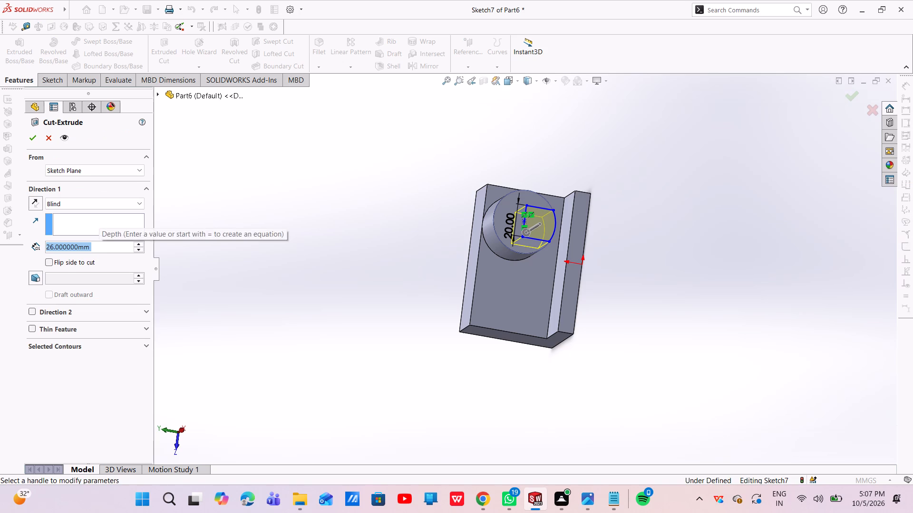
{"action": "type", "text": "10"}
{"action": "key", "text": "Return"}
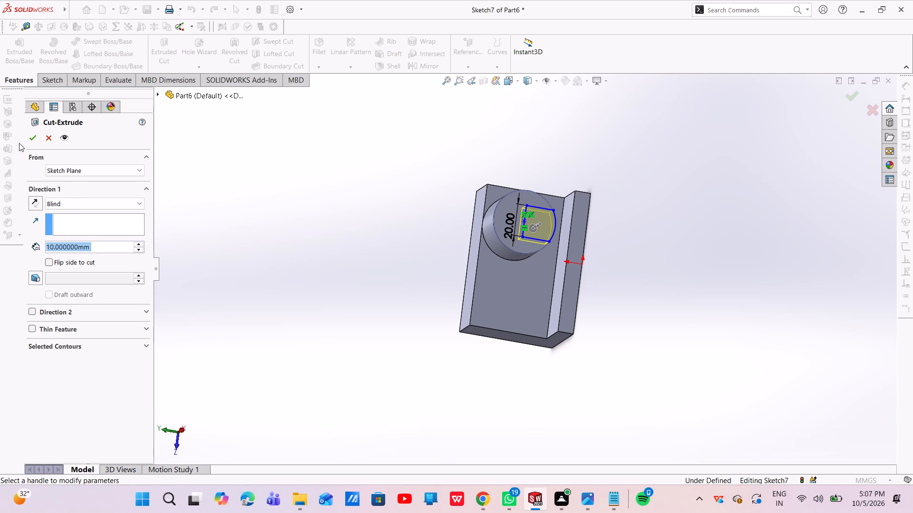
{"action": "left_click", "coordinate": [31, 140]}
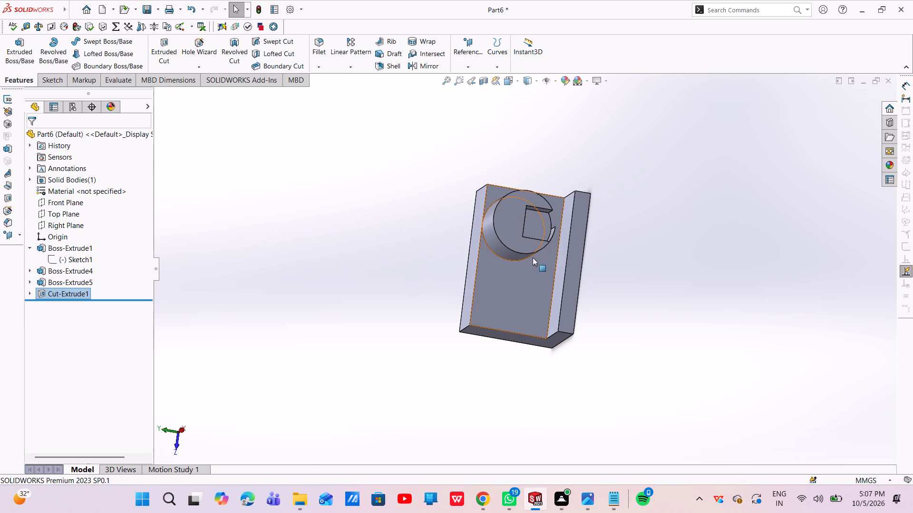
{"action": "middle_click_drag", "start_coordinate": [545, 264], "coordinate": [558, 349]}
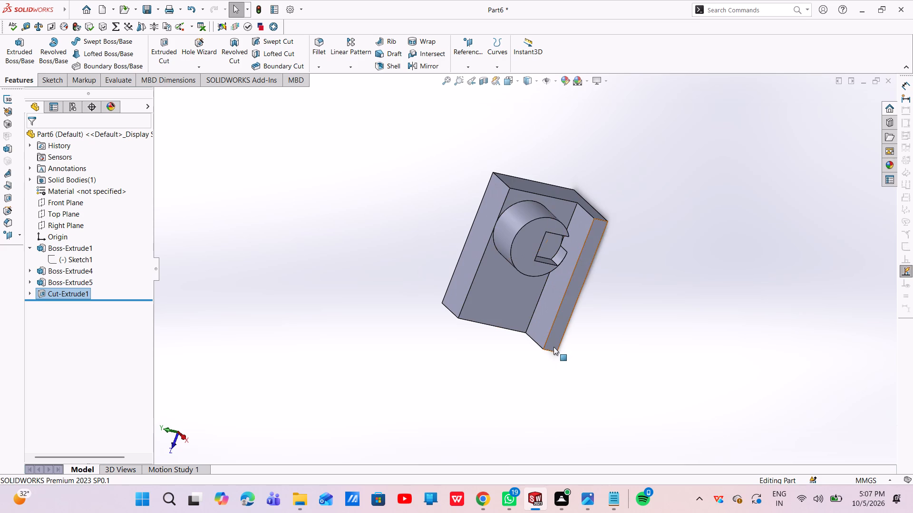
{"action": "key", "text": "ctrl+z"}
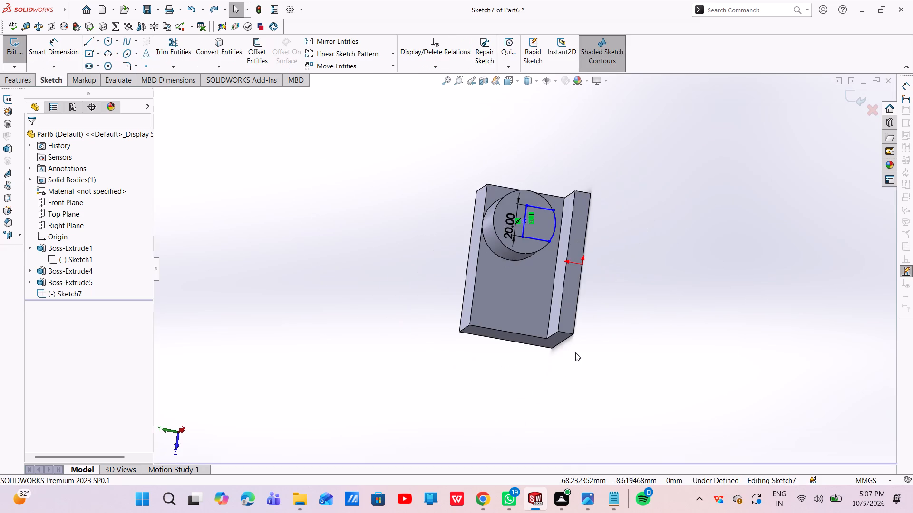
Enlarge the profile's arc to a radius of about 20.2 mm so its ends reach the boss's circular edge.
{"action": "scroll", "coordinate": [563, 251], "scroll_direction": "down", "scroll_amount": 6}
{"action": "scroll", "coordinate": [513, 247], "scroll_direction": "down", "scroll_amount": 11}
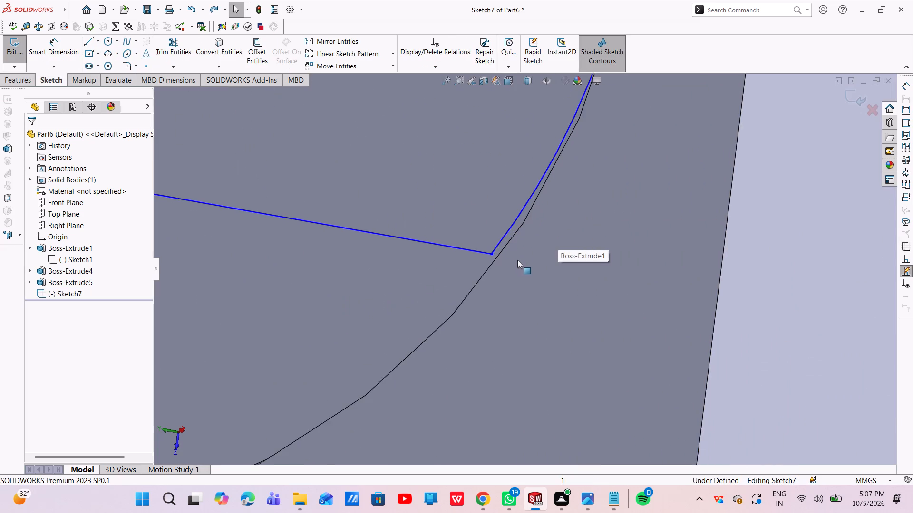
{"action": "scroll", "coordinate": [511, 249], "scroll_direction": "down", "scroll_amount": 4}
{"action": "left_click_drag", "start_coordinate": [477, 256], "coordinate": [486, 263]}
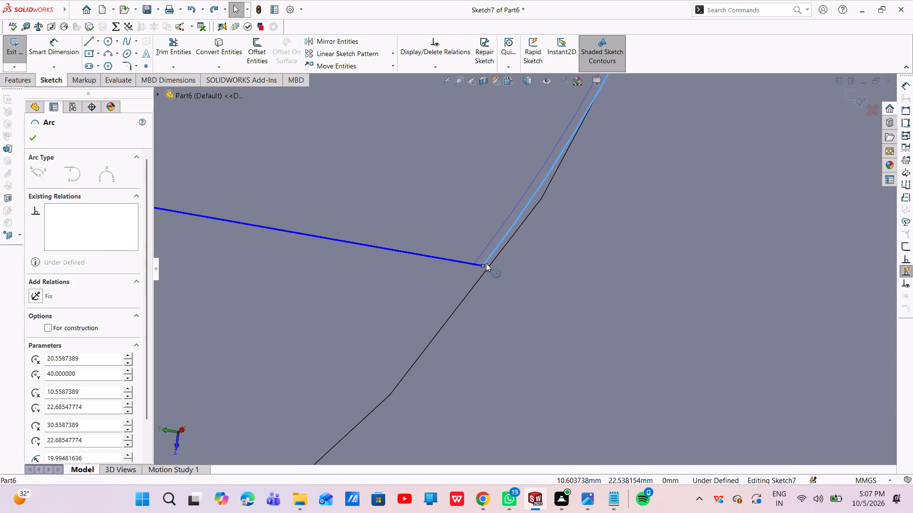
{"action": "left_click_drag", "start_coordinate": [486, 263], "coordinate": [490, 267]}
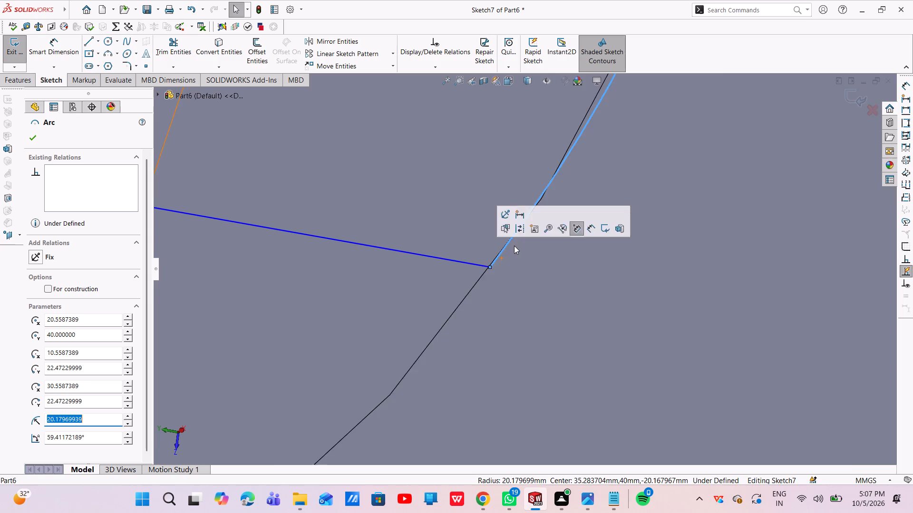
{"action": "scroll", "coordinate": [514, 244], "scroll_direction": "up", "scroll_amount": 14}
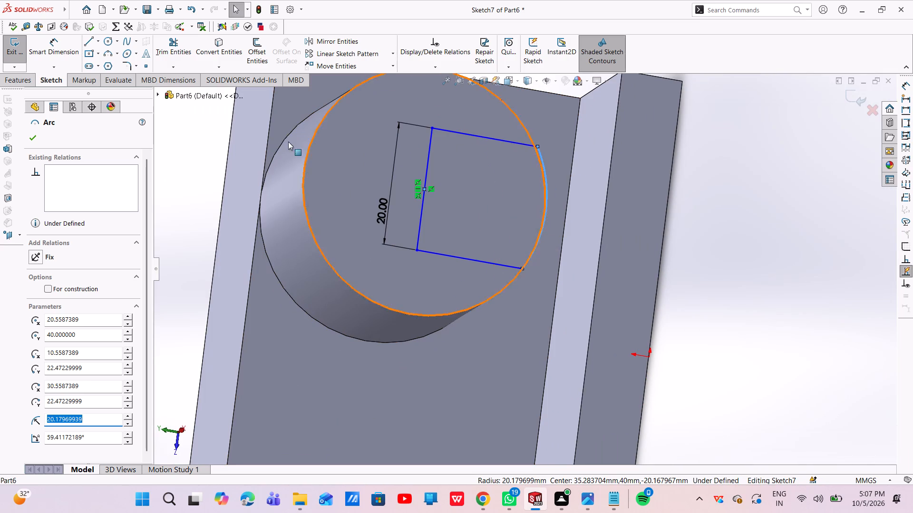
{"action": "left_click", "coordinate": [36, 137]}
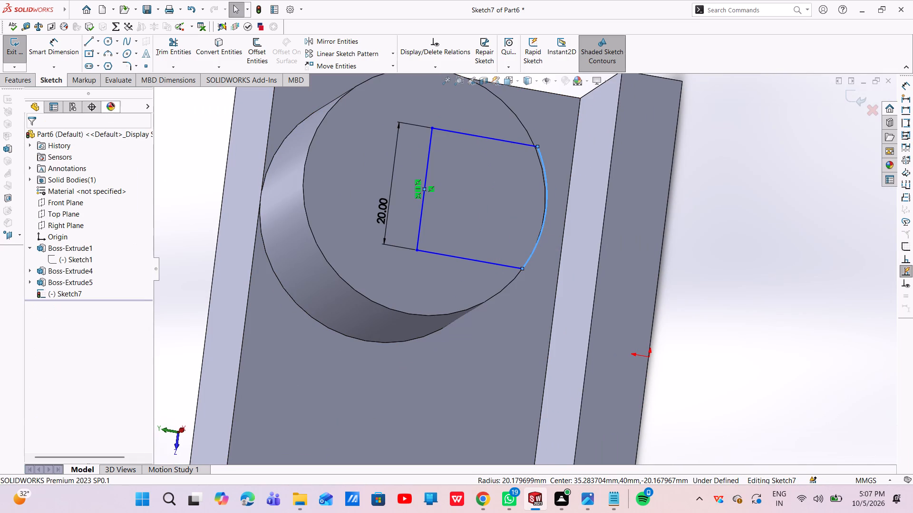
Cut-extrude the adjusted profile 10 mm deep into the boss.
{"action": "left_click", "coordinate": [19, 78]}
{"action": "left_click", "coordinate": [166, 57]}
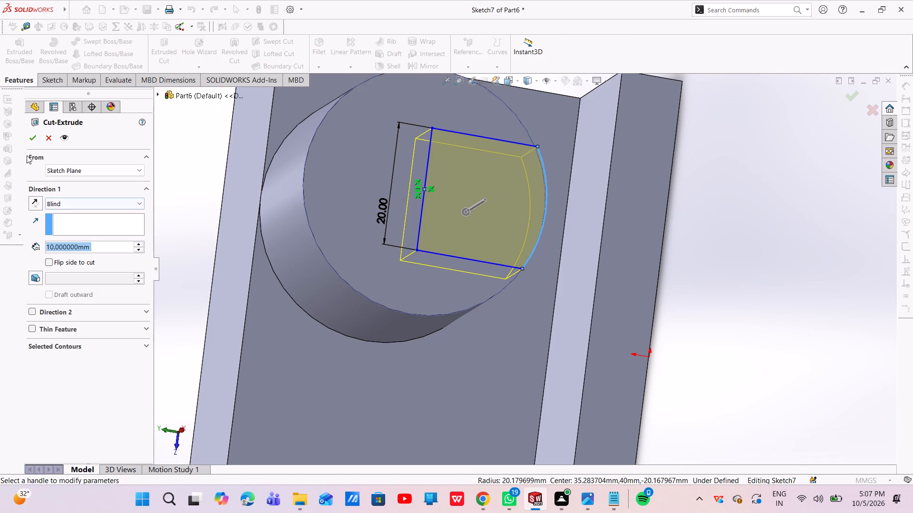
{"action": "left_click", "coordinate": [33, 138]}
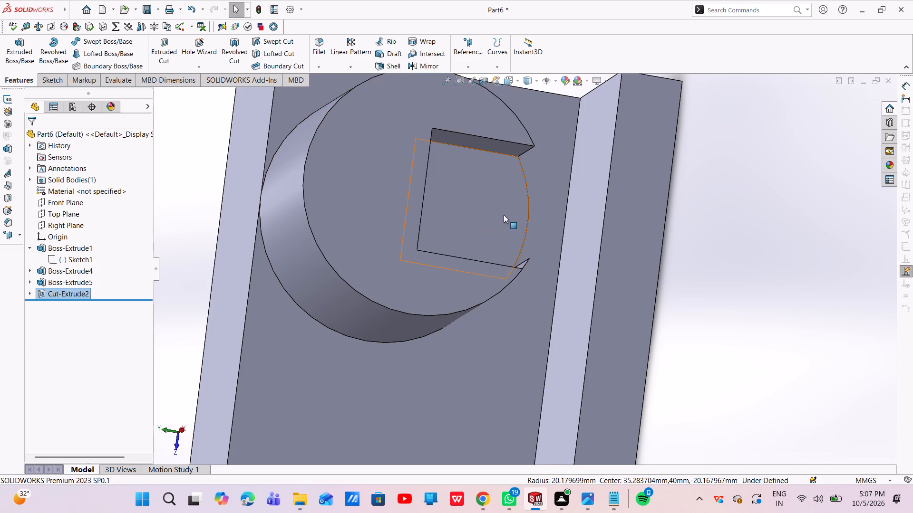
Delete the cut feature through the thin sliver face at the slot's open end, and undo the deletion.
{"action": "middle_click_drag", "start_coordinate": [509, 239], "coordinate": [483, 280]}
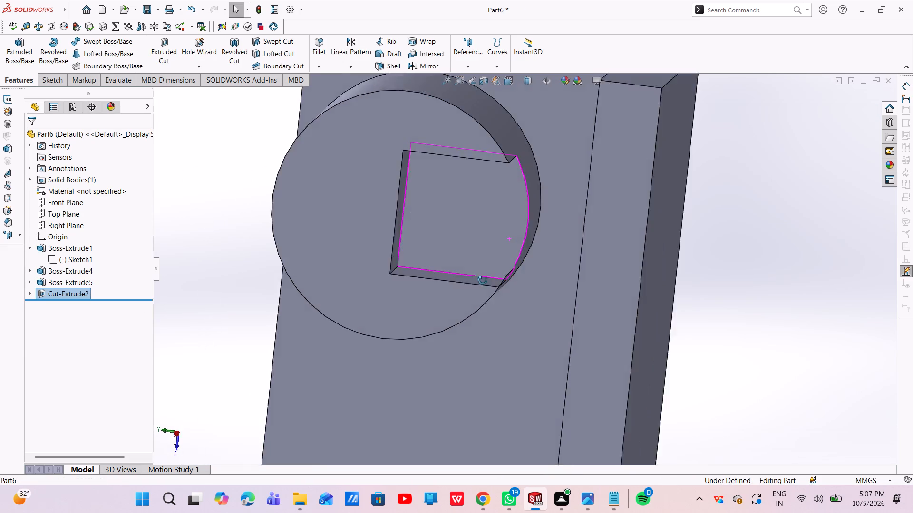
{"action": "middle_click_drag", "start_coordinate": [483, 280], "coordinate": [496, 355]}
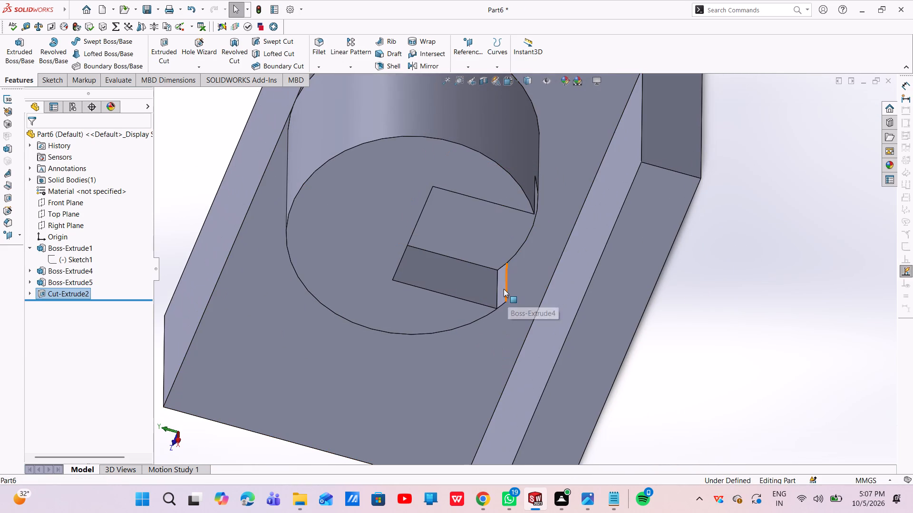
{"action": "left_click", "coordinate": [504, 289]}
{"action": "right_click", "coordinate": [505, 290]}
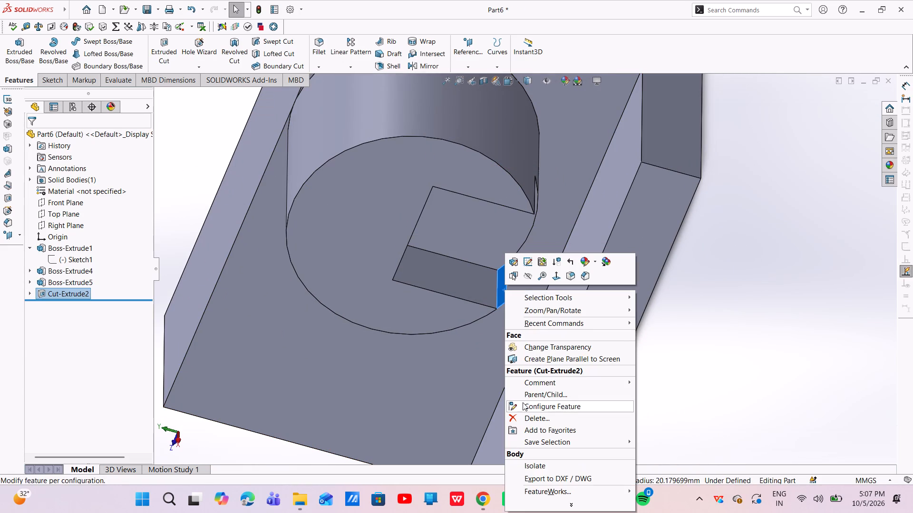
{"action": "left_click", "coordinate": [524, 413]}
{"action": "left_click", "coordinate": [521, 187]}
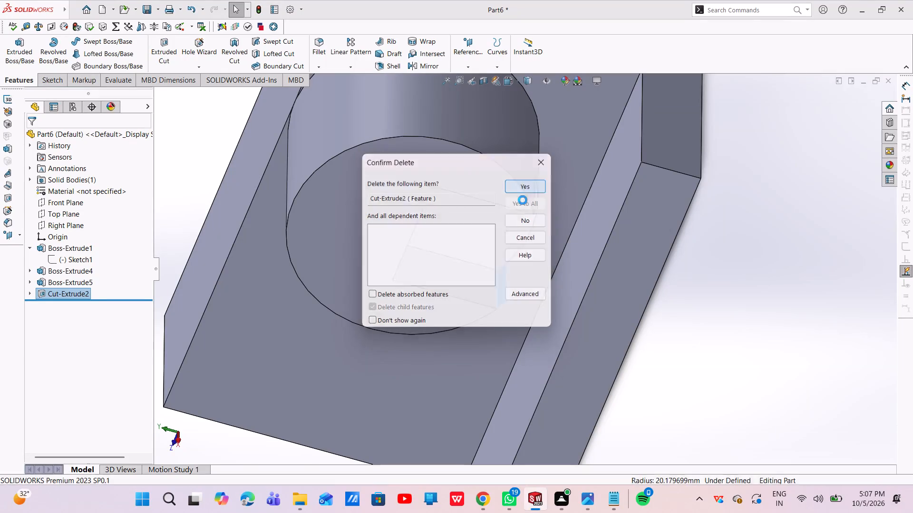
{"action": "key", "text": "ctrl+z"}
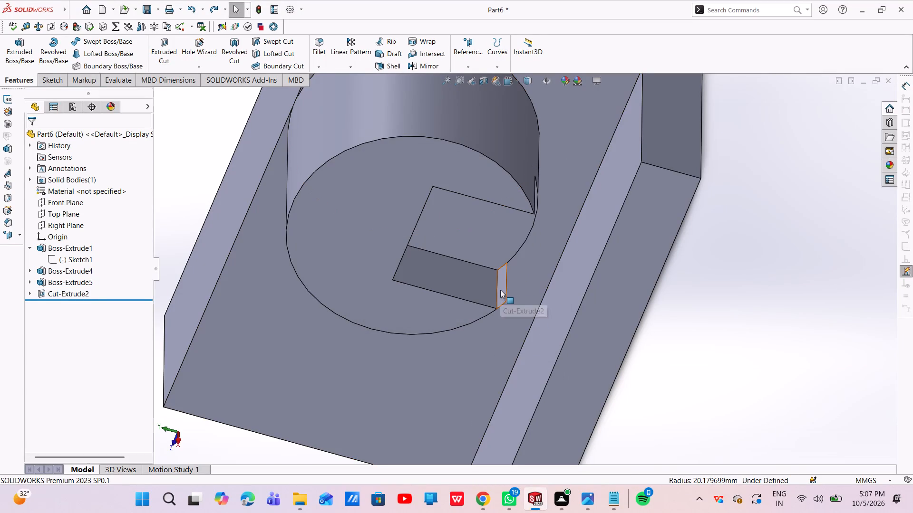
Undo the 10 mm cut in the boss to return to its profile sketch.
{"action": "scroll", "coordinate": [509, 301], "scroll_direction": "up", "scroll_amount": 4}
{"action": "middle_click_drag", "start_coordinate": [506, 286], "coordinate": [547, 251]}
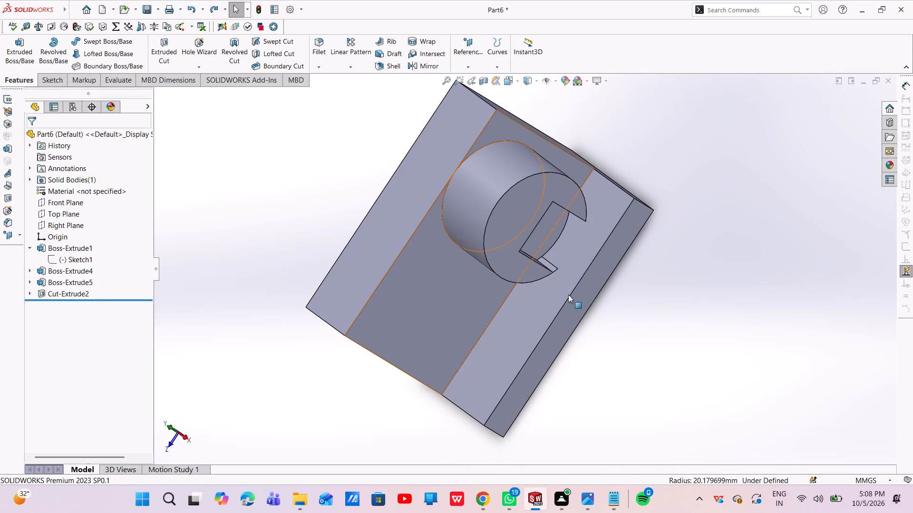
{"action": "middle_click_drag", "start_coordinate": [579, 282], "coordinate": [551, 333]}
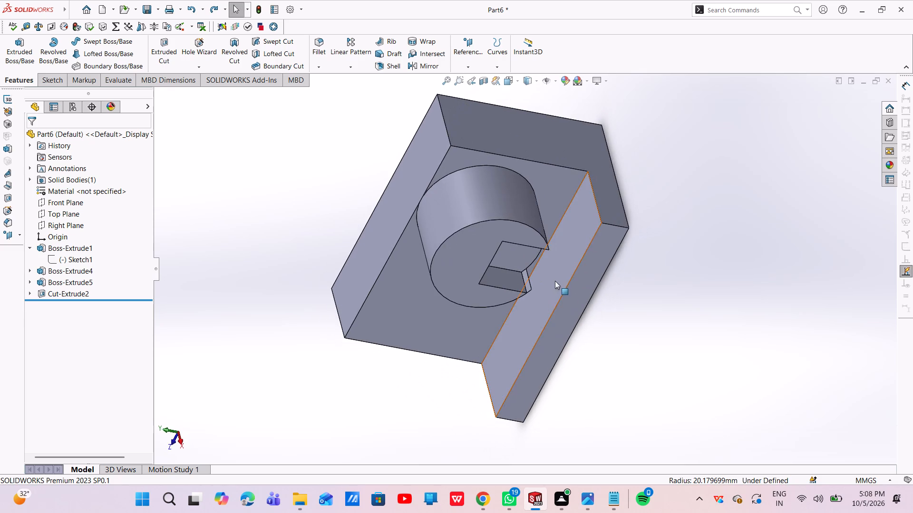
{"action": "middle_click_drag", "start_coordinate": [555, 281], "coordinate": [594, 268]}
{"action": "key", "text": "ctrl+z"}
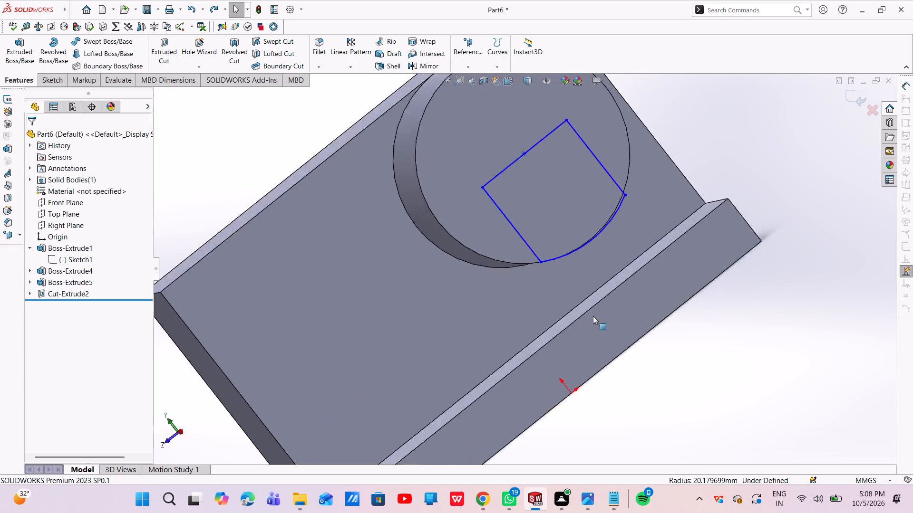
Enlarge the profile's arc beyond the boss's circular edge, to a radius of about 22.5 mm.
{"action": "middle_click_drag", "start_coordinate": [544, 271], "coordinate": [497, 256]}
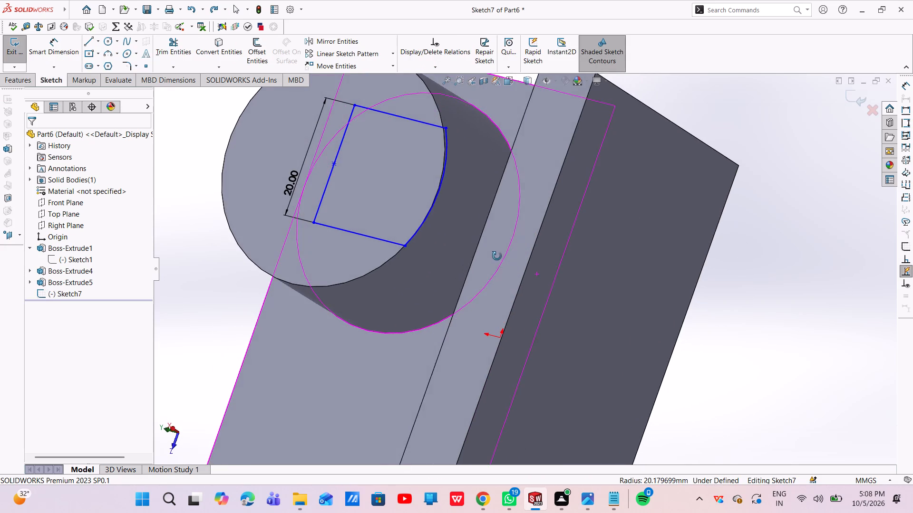
{"action": "middle_click_drag", "start_coordinate": [497, 256], "coordinate": [528, 279]}
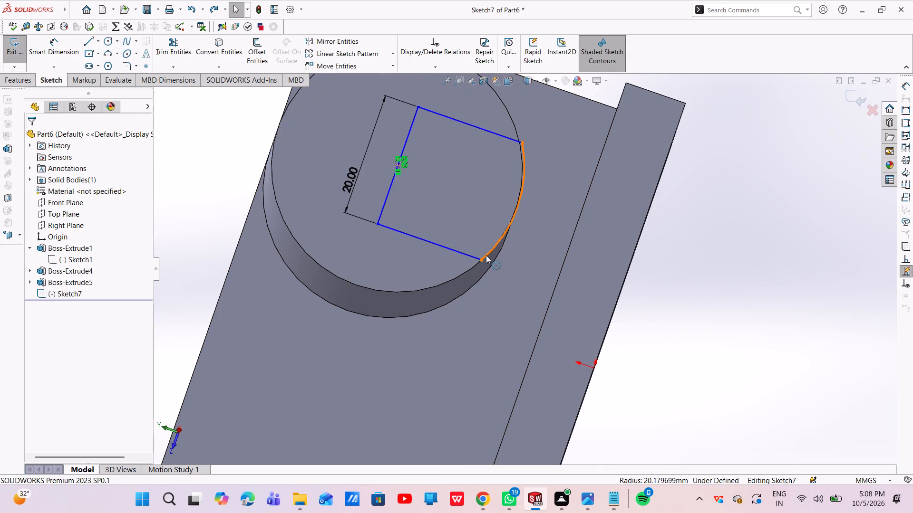
{"action": "left_click_drag", "start_coordinate": [486, 255], "coordinate": [501, 262]}
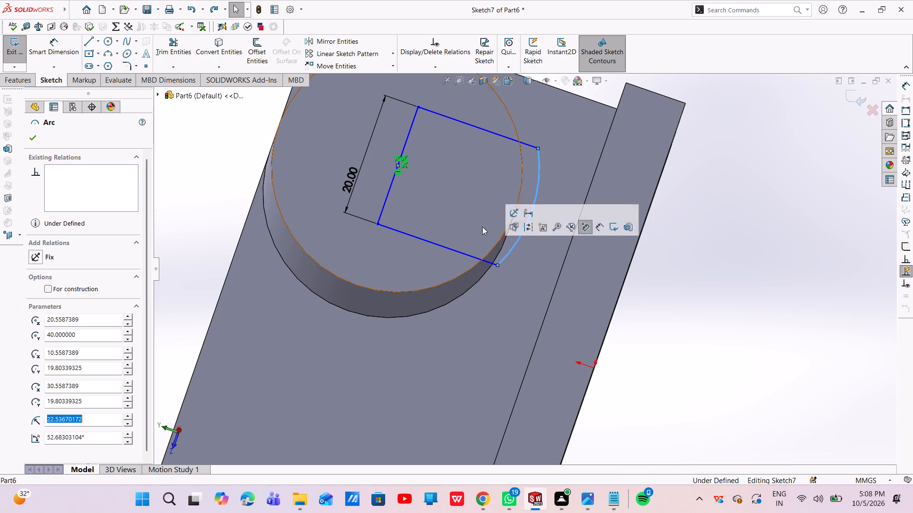
{"action": "left_click", "coordinate": [32, 135]}
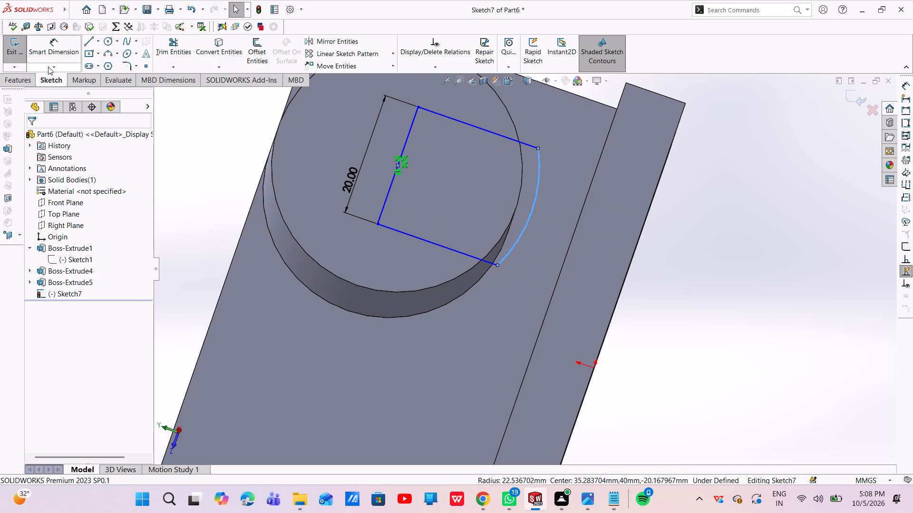
Cut-extrude the enlarged profile 10 mm deep into the boss, forming a slot open at the boss's side.
{"action": "left_click", "coordinate": [25, 76]}
{"action": "left_click", "coordinate": [168, 57]}
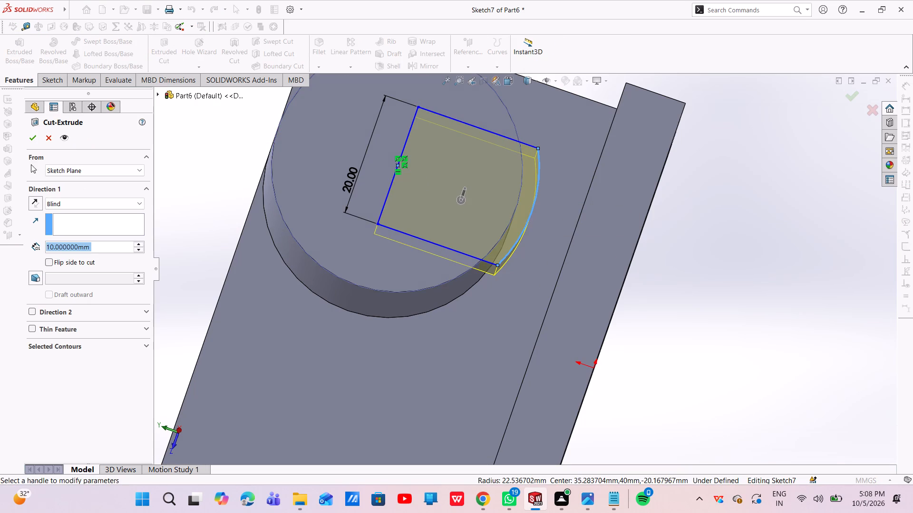
{"action": "left_click", "coordinate": [32, 140]}
{"action": "middle_click_drag", "start_coordinate": [476, 228], "coordinate": [470, 269]}
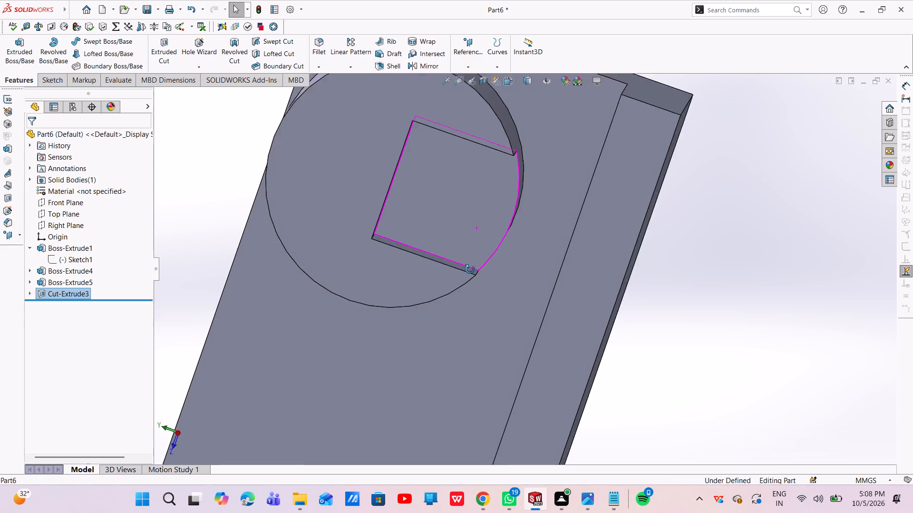
{"action": "middle_click_drag", "start_coordinate": [470, 269], "coordinate": [554, 306]}
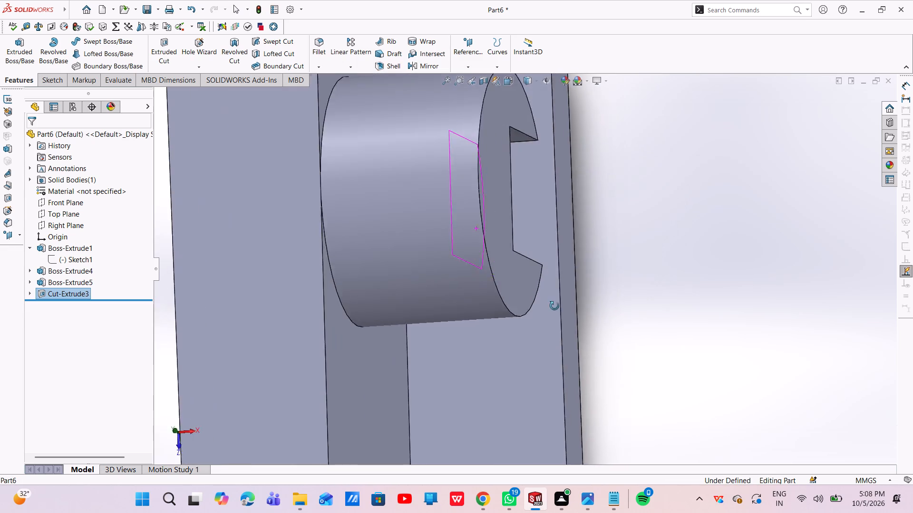
{"action": "middle_click_drag", "start_coordinate": [554, 306], "coordinate": [494, 319]}
{"action": "scroll", "coordinate": [503, 268], "scroll_direction": "up", "scroll_amount": 4}
{"action": "scroll", "coordinate": [529, 247], "scroll_direction": "down", "scroll_amount": 1}
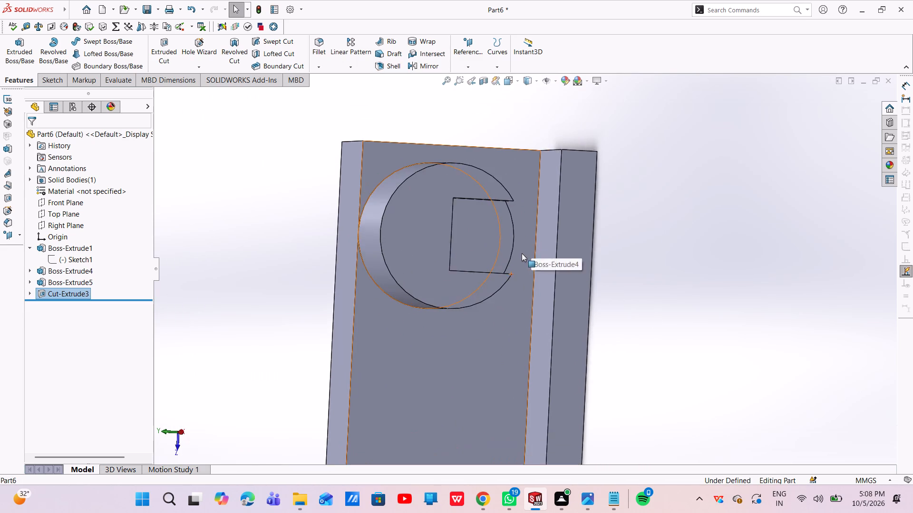
On the block's long side face, sketch a stepped line profile about 53 mm tall, with a step projecting about 18 mm over the boss.
{"action": "middle_click_drag", "start_coordinate": [521, 255], "coordinate": [539, 297]}
{"action": "middle_click_drag", "start_coordinate": [377, 273], "coordinate": [449, 231]}
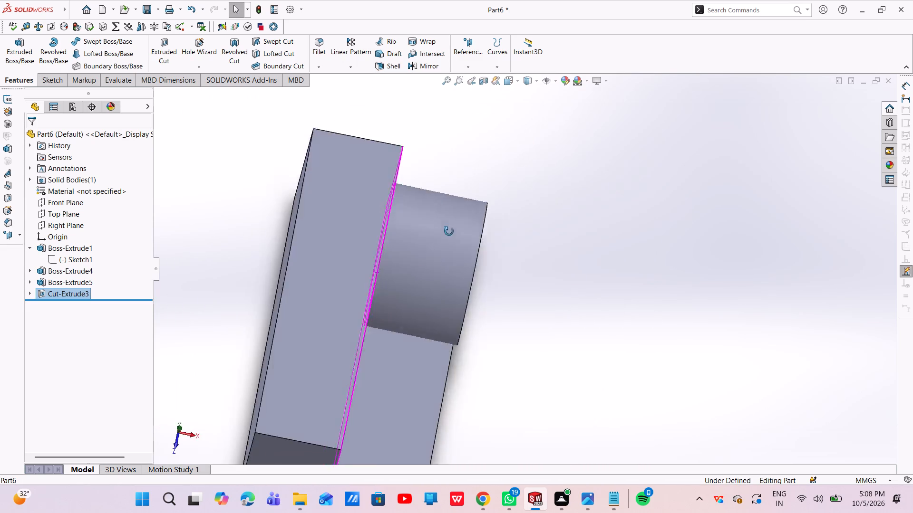
{"action": "middle_click_drag", "start_coordinate": [449, 231], "coordinate": [487, 197]}
{"action": "left_click", "coordinate": [338, 283]}
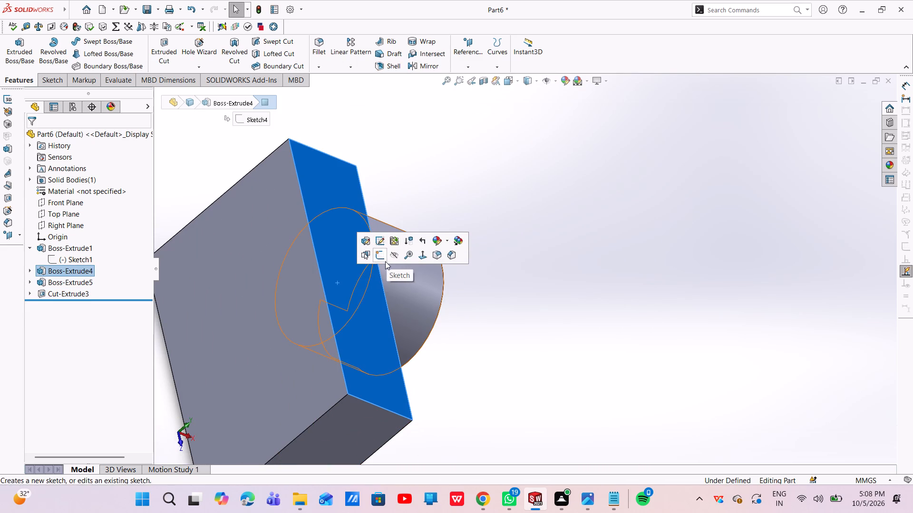
{"action": "left_click", "coordinate": [383, 260]}
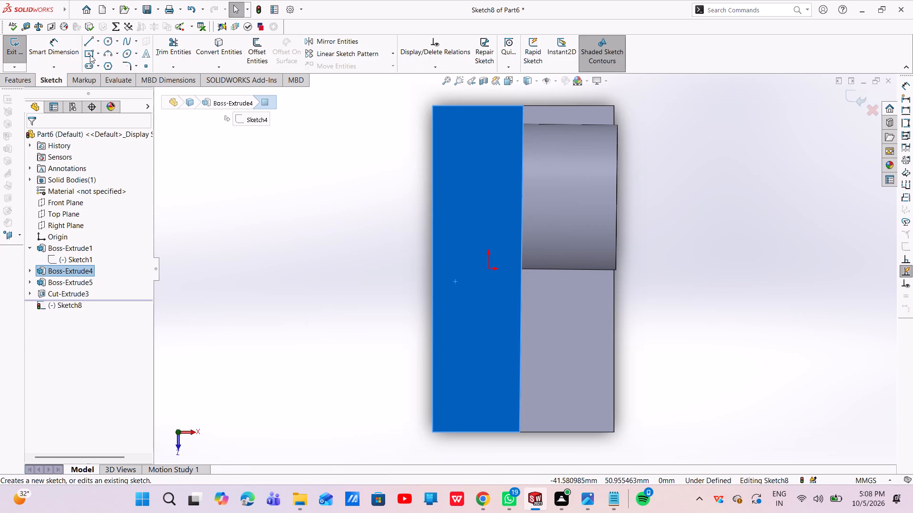
{"action": "left_click", "coordinate": [87, 42]}
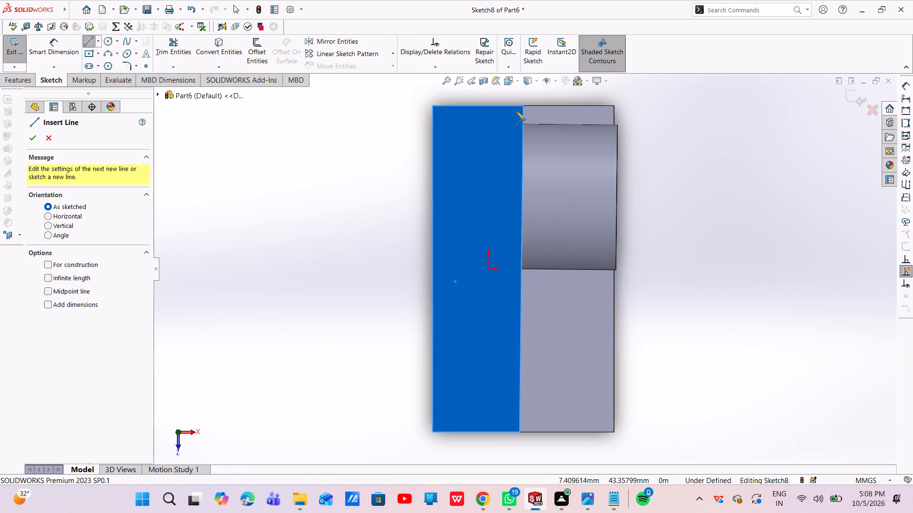
{"action": "left_click", "coordinate": [520, 106]}
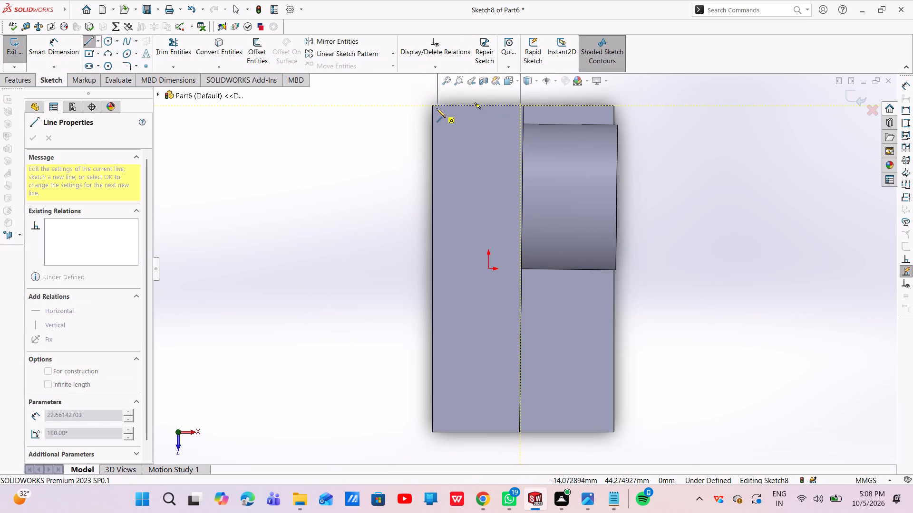
{"action": "left_click", "coordinate": [433, 107]}
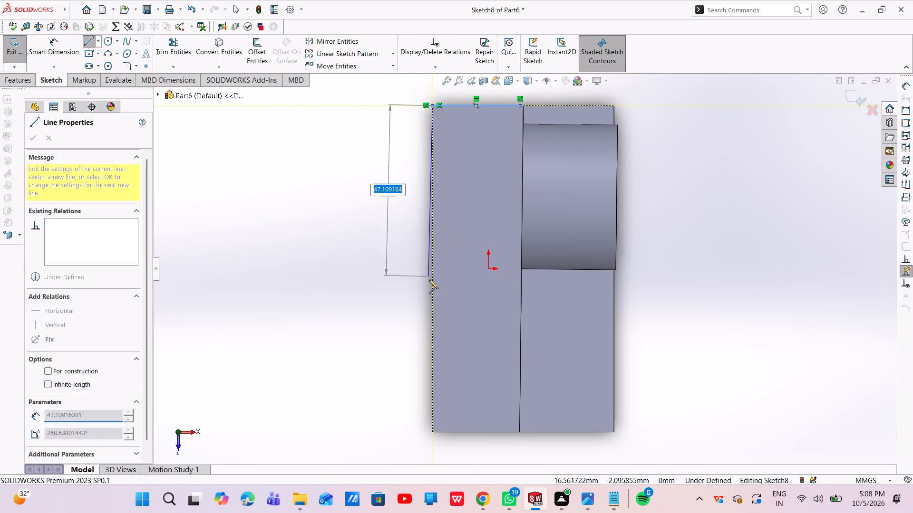
{"action": "left_click", "coordinate": [431, 299]}
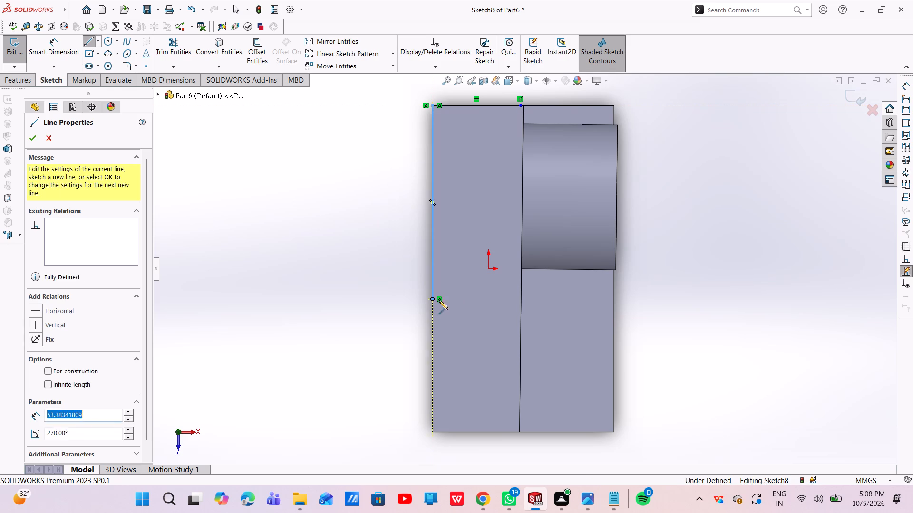
{"action": "left_click", "coordinate": [520, 297]}
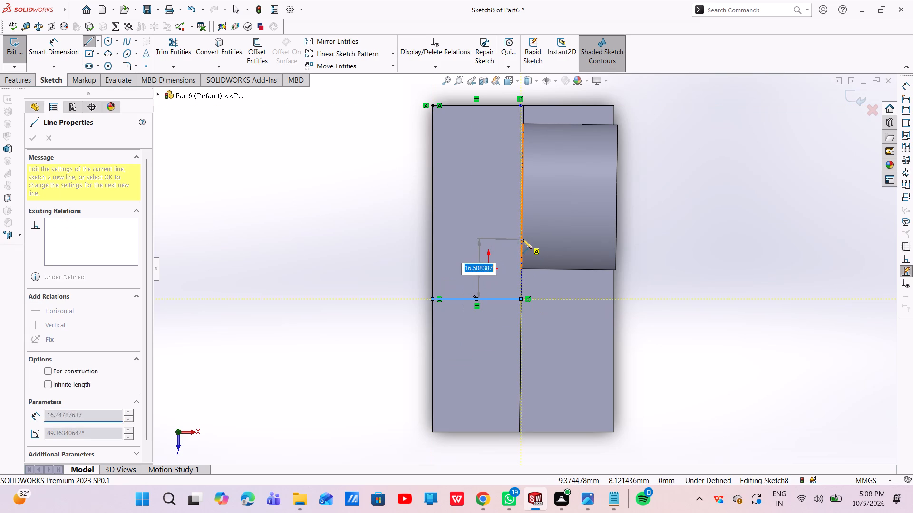
{"action": "left_click", "coordinate": [520, 238]}
{"action": "left_click", "coordinate": [588, 240]}
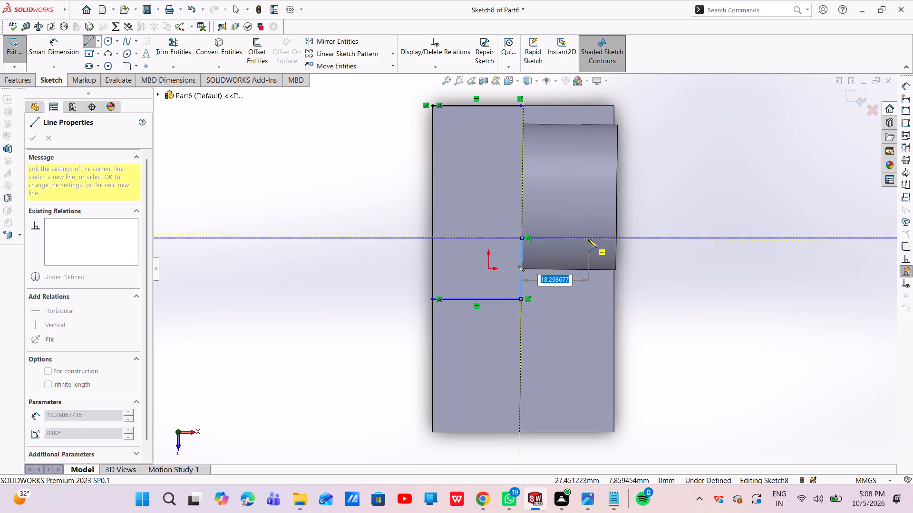
{"action": "left_click", "coordinate": [588, 136]}
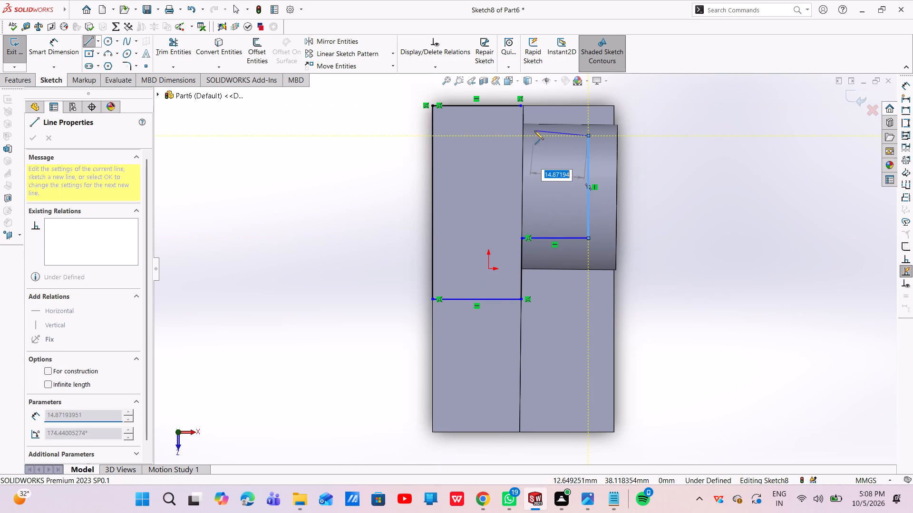
{"action": "left_click", "coordinate": [526, 139]}
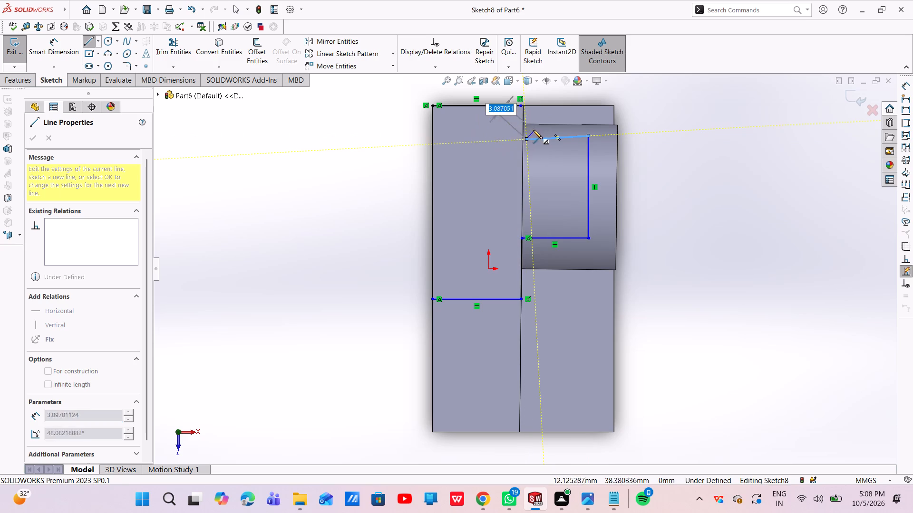
{"action": "key", "text": "Escape"}
Delete the slanted upper line of the projecting step in the profile.
{"action": "left_click", "coordinate": [559, 135]}
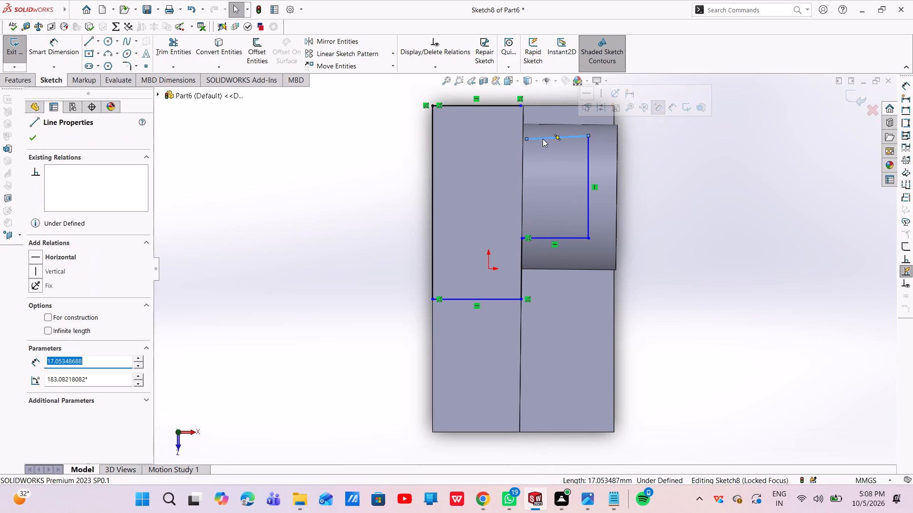
{"action": "key", "text": "Escape"}
{"action": "key", "text": "Escape"}
{"action": "key", "text": "Escape"}
{"action": "left_click", "coordinate": [546, 138]}
{"action": "right_click", "coordinate": [546, 138]}
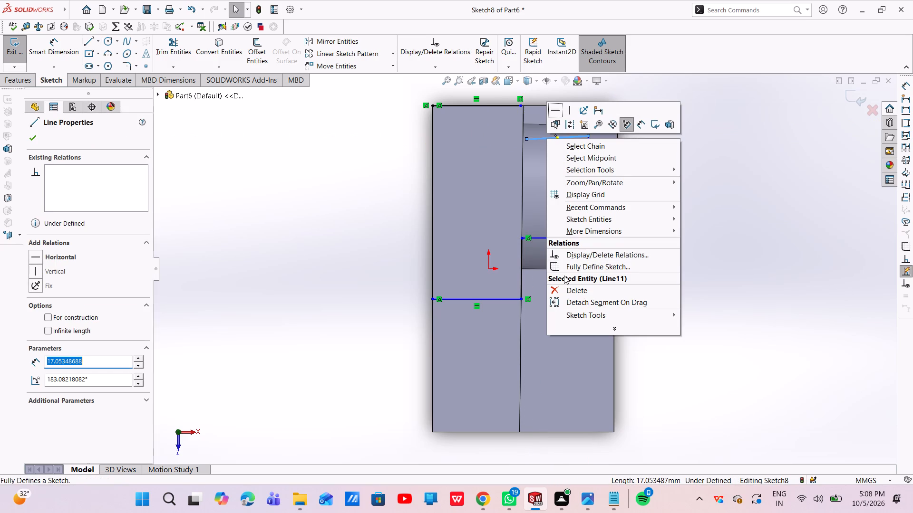
{"action": "left_click", "coordinate": [565, 288]}
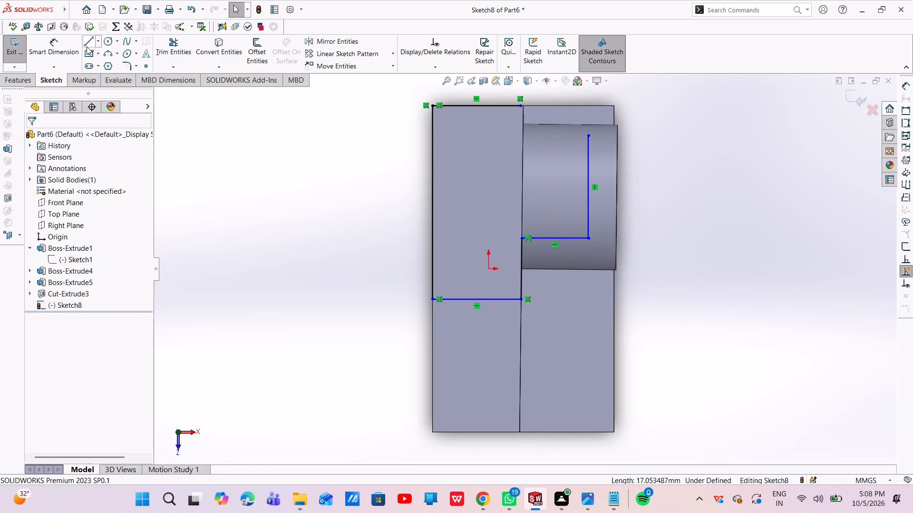
Draw a horizontal line about 19 mm long from the step's open end to the block edge, and join it to the block's corner.
{"action": "left_click", "coordinate": [87, 47]}
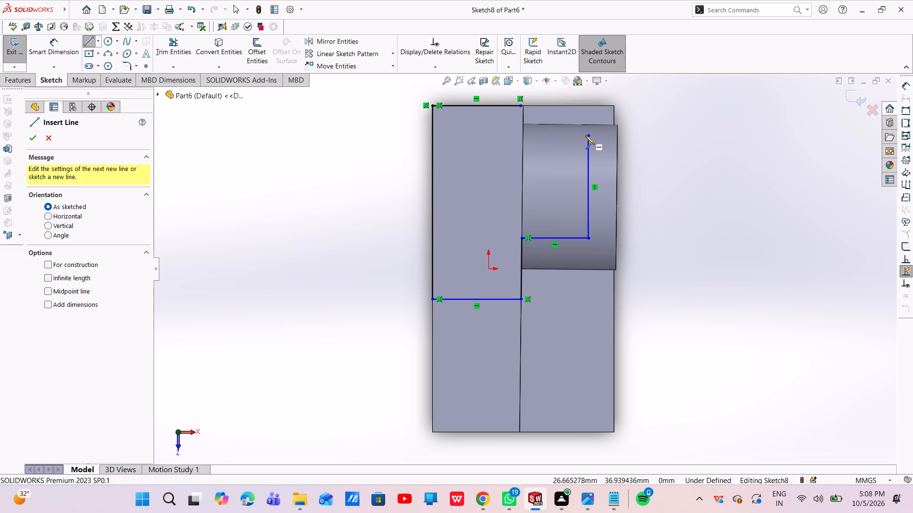
{"action": "left_click", "coordinate": [588, 135]}
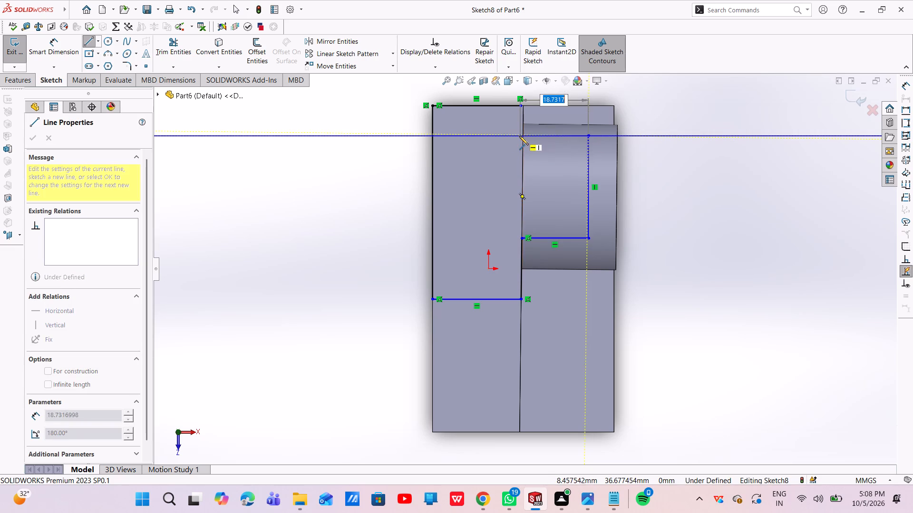
{"action": "left_click", "coordinate": [522, 136]}
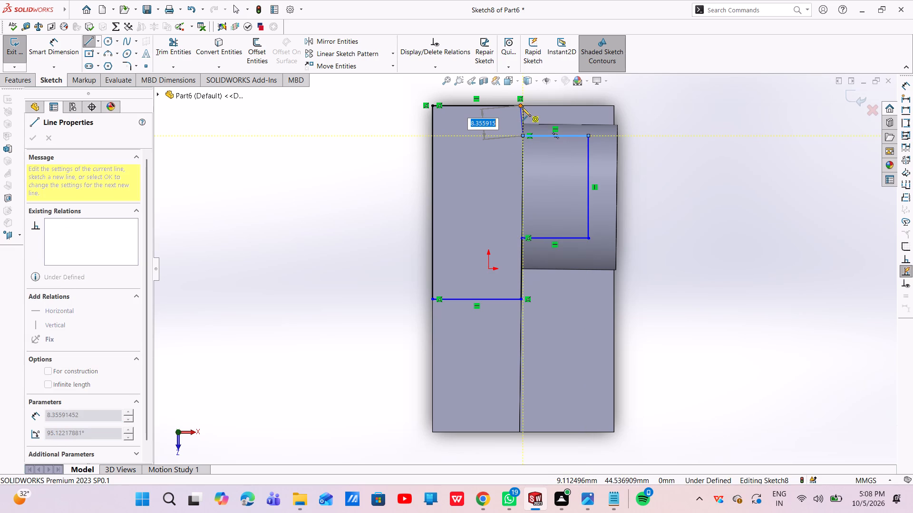
{"action": "left_click", "coordinate": [524, 105]}
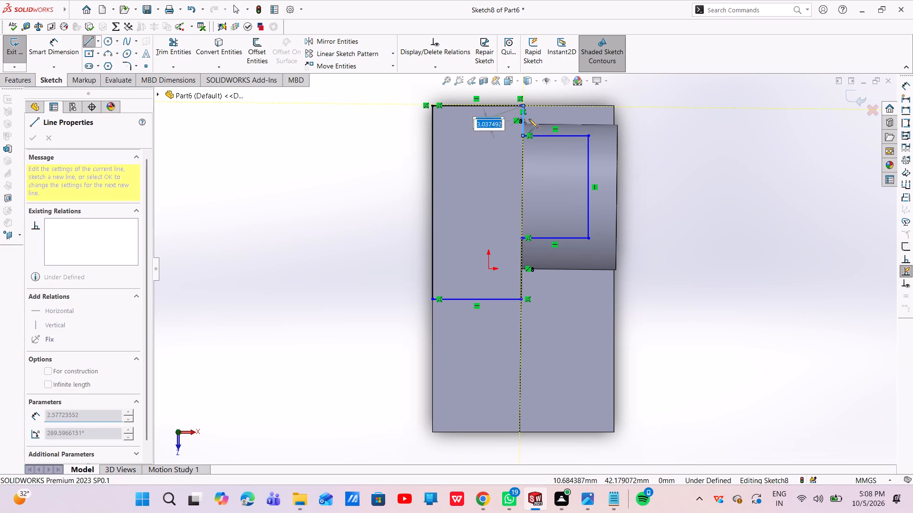
{"action": "key", "text": "Escape"}
{"action": "key", "text": "Escape"}
Dimension the profile's long outer vertical line to 50 mm.
{"action": "left_click", "coordinate": [62, 47]}
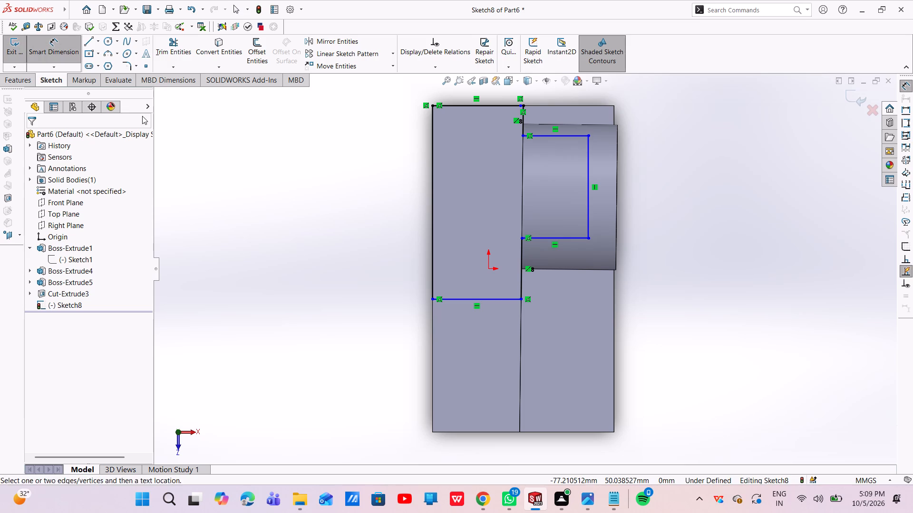
{"action": "left_click", "coordinate": [434, 206]}
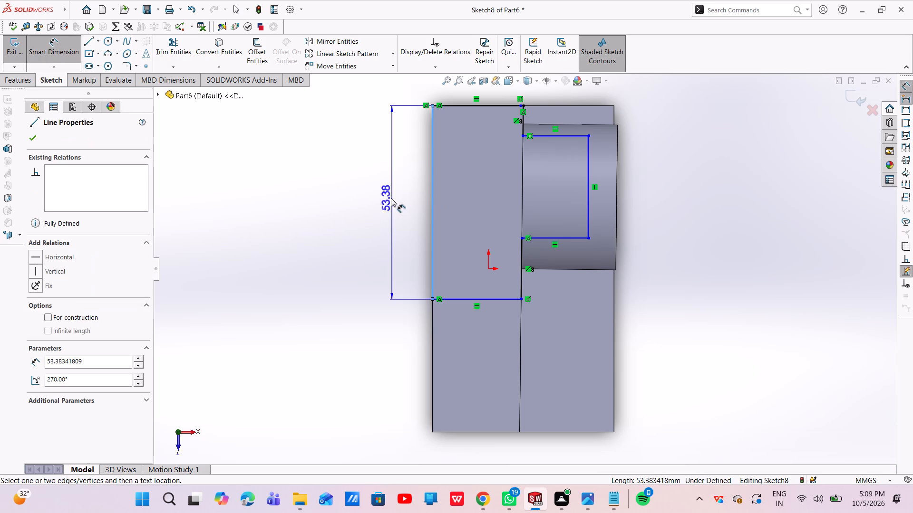
{"action": "left_click", "coordinate": [391, 198]}
{"action": "key", "text": "BackSpace"}
{"action": "type", "text": "50"}
{"action": "key", "text": "Return"}
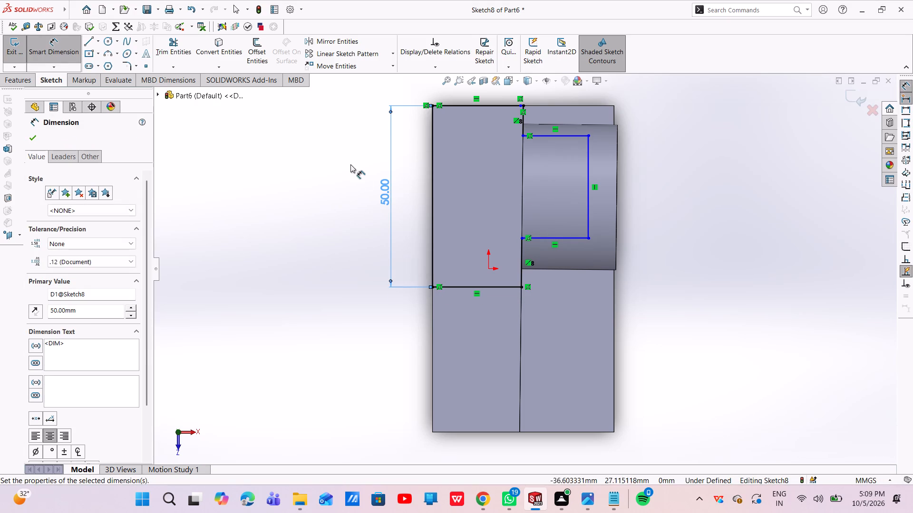
Dimension the horizontal distance from the profile's long outer line to the projecting step's outer corner as 35 mm.
{"action": "left_click", "coordinate": [432, 285]}
{"action": "left_click", "coordinate": [587, 238]}
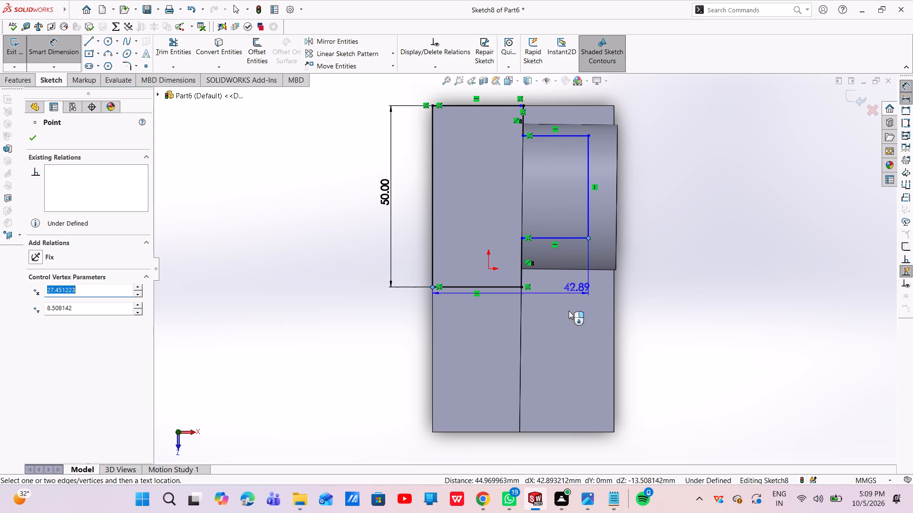
{"action": "left_click", "coordinate": [536, 329]}
{"action": "key", "text": "BackSpace"}
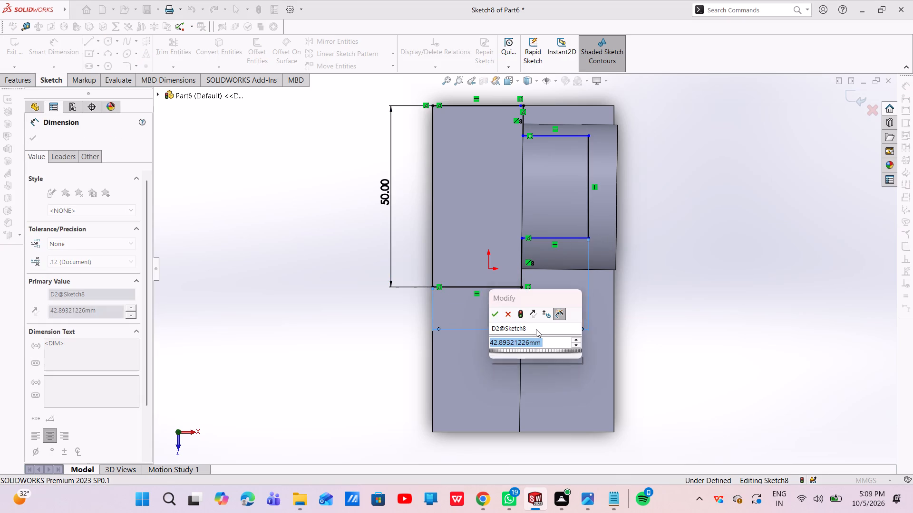
{"action": "type", "text": "35"}
{"action": "key", "text": "Return"}
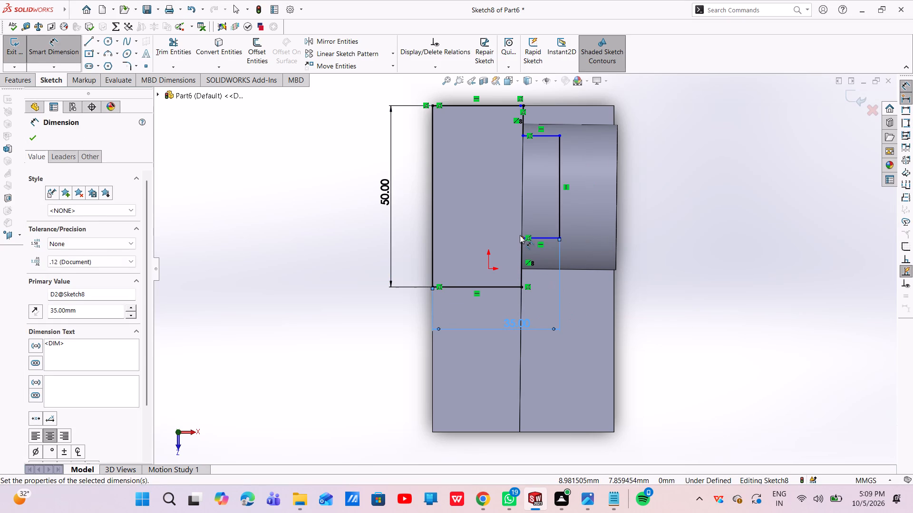
{"action": "key", "text": "Escape"}
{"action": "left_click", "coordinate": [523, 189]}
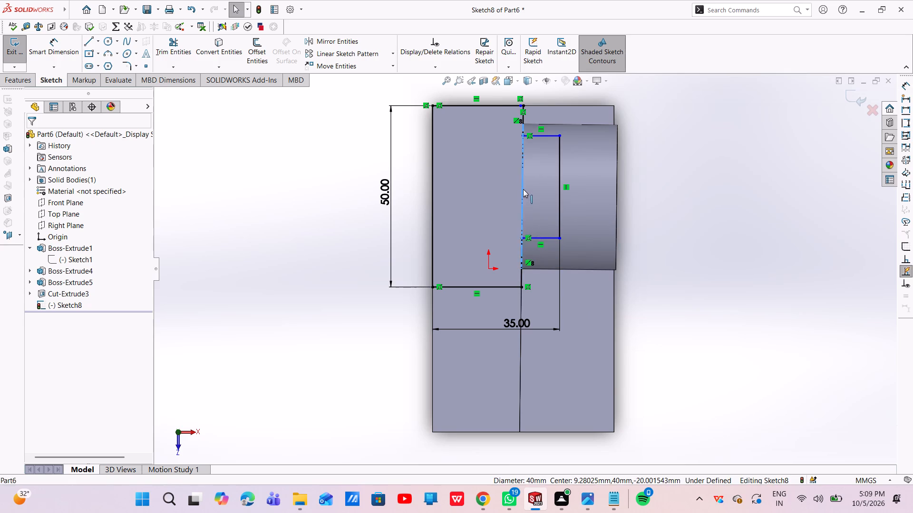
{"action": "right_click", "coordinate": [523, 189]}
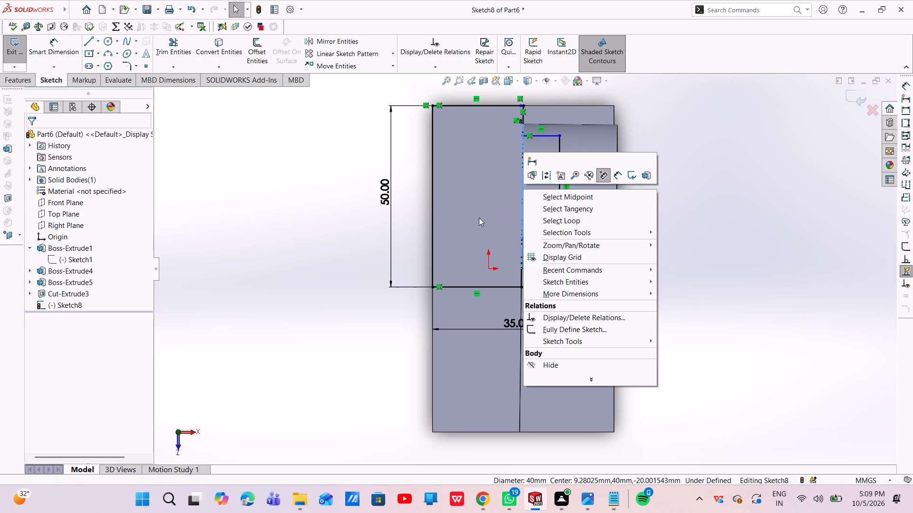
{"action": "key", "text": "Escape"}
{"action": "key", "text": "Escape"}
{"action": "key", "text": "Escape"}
Close the profile with the model edges in the reversed direction and try to boss-extrude it 6 mm blind with merged result.
{"action": "left_click", "coordinate": [17, 84]}
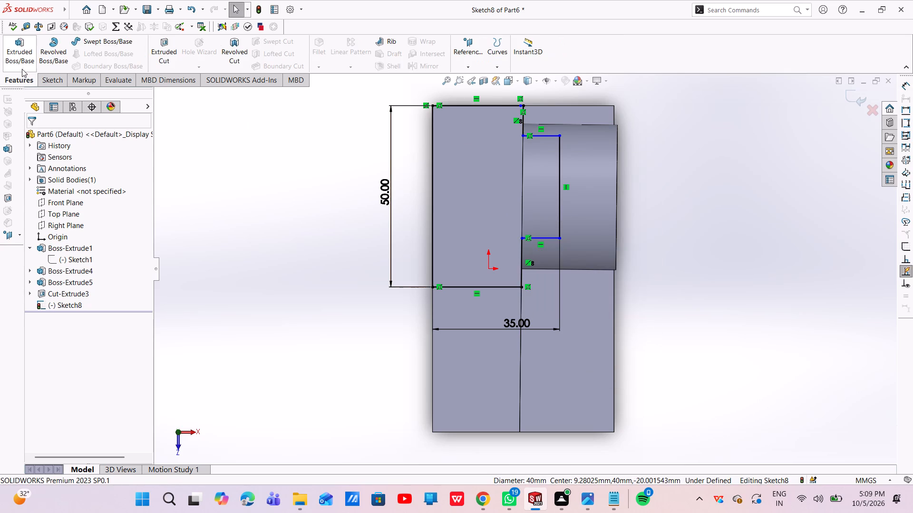
{"action": "left_click", "coordinate": [22, 66]}
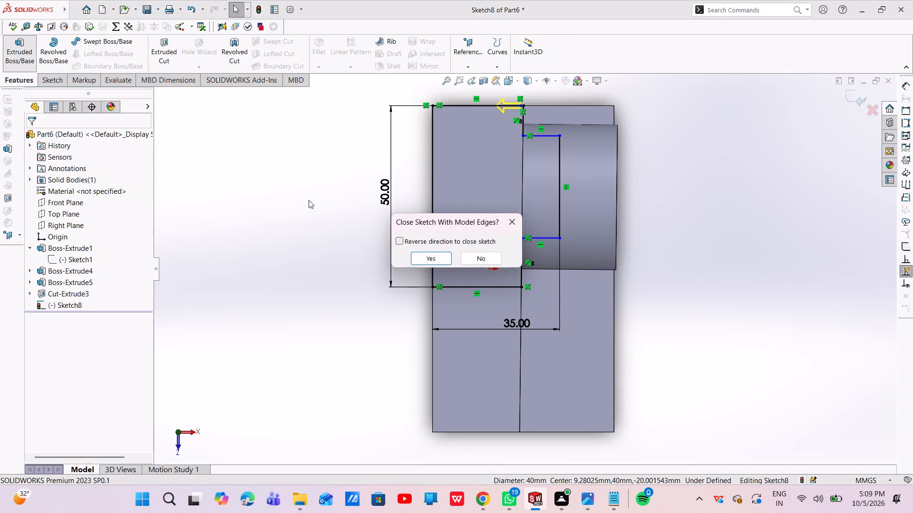
{"action": "left_click", "coordinate": [401, 242]}
{"action": "left_click", "coordinate": [434, 258]}
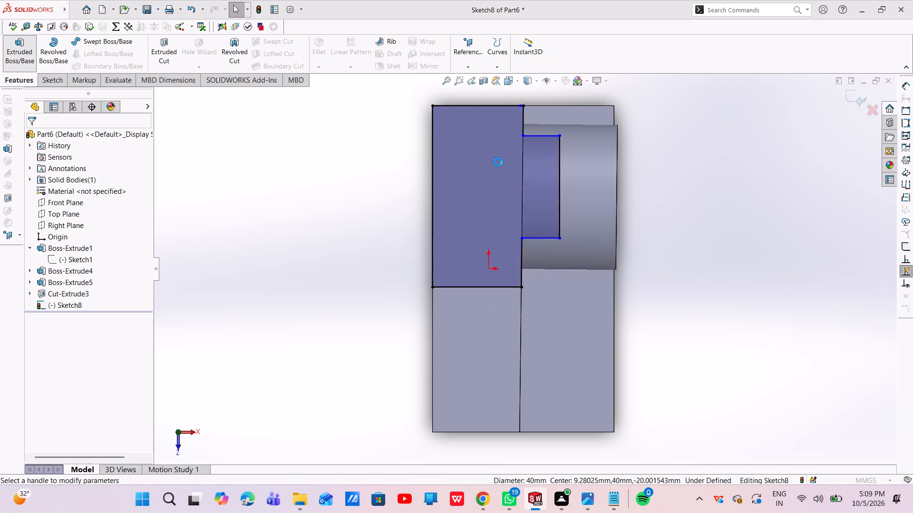
{"action": "left_click_drag", "start_coordinate": [381, 204], "coordinate": [326, 262]}
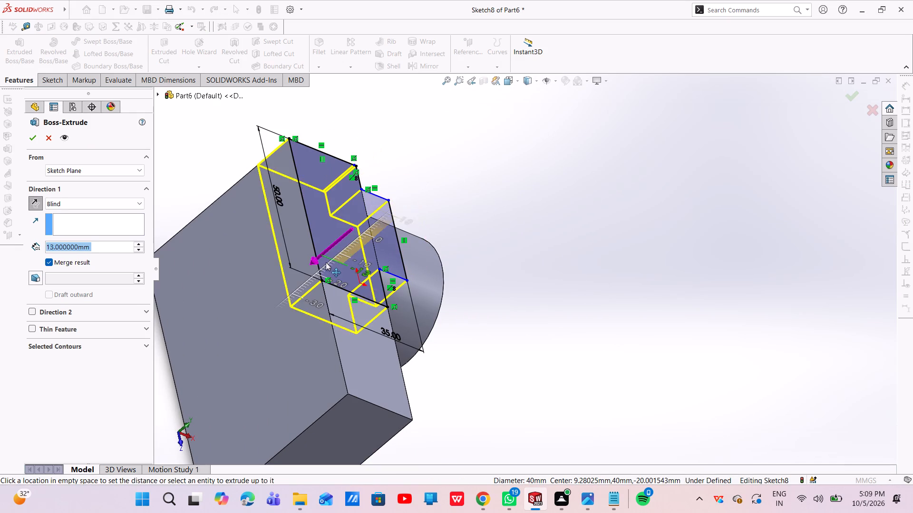
{"action": "left_click_drag", "start_coordinate": [326, 262], "coordinate": [351, 211]}
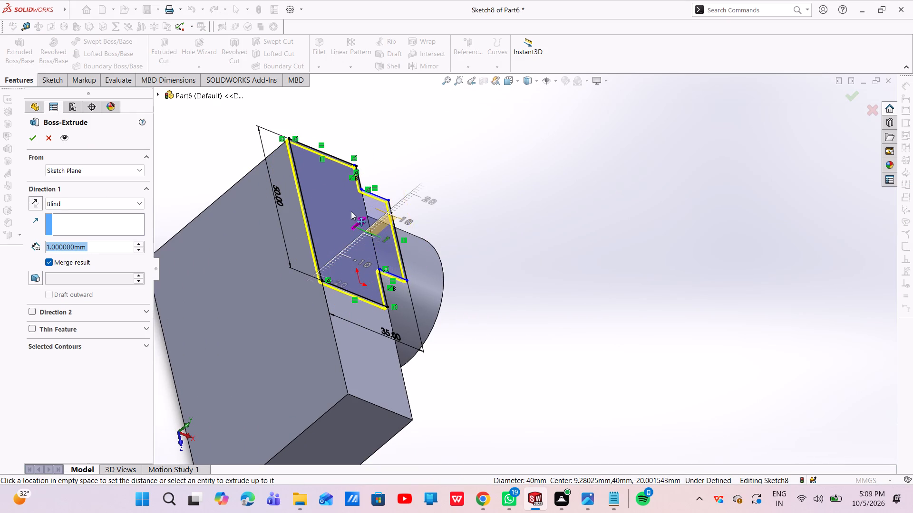
{"action": "left_click_drag", "start_coordinate": [351, 211], "coordinate": [351, 211]}
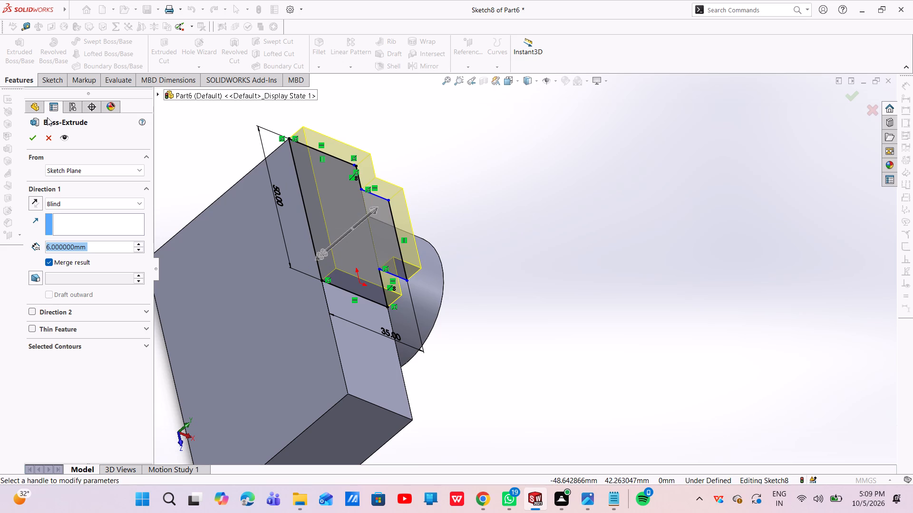
{"action": "left_click", "coordinate": [29, 141]}
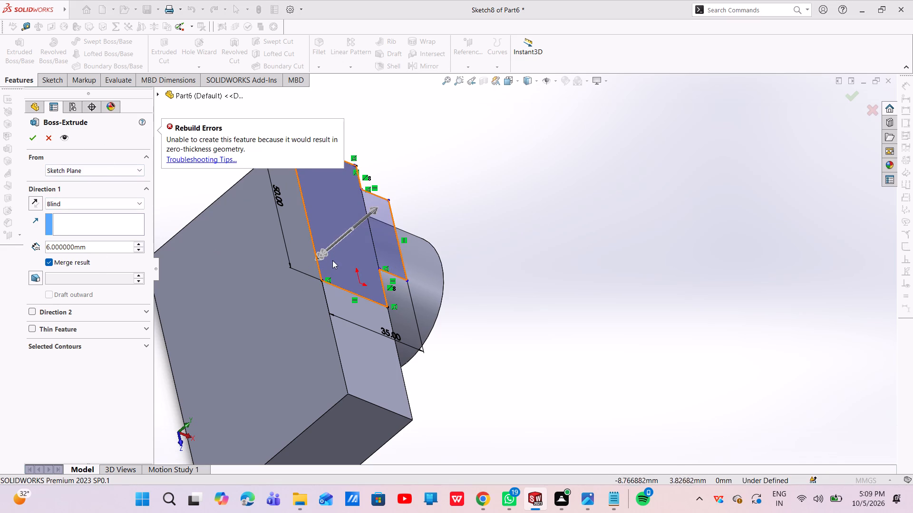
Boss-extrude the stepped profile 1 mm in the first direction and 20 mm in the second direction, with merged result.
{"action": "left_click_drag", "start_coordinate": [323, 252], "coordinate": [311, 272]}
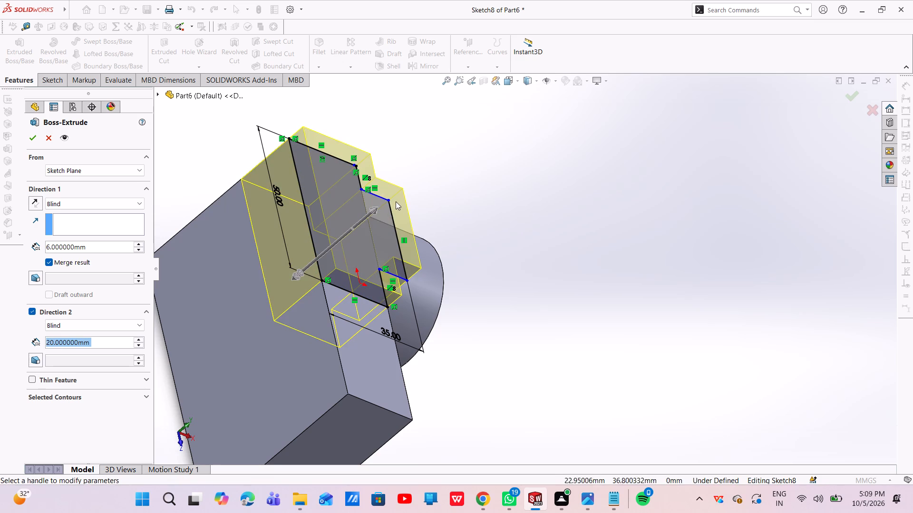
{"action": "left_click_drag", "start_coordinate": [373, 207], "coordinate": [344, 243]}
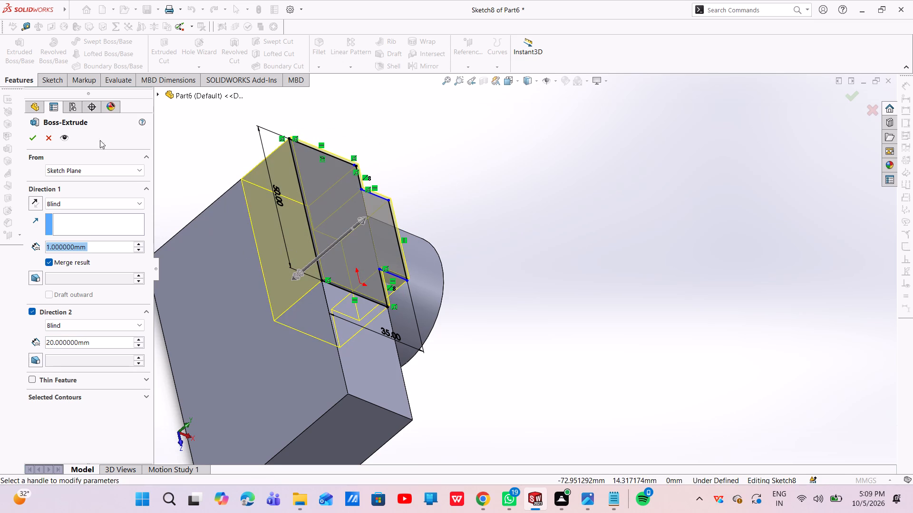
{"action": "left_click", "coordinate": [29, 139]}
Examine the new stepped extrusion and its junction with the block and boss from several sides.
{"action": "middle_click_drag", "start_coordinate": [397, 271], "coordinate": [307, 209]}
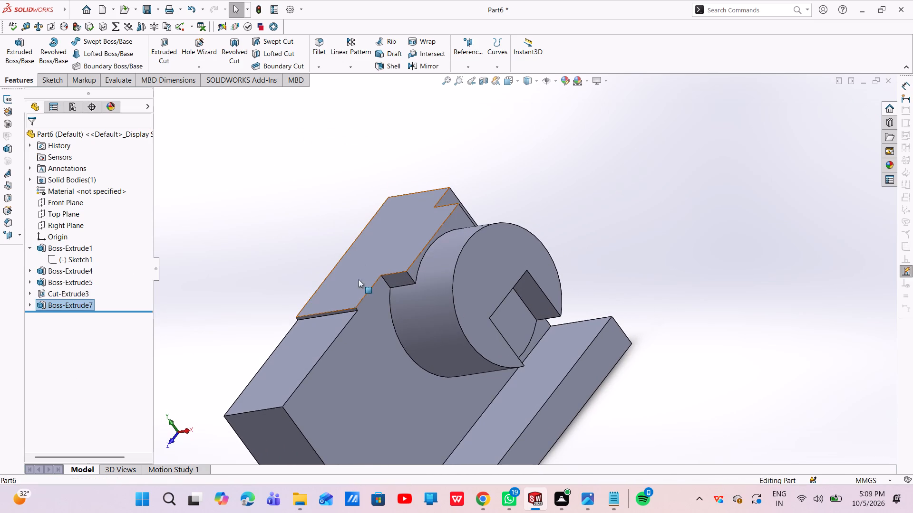
{"action": "middle_click_drag", "start_coordinate": [386, 316], "coordinate": [324, 306]}
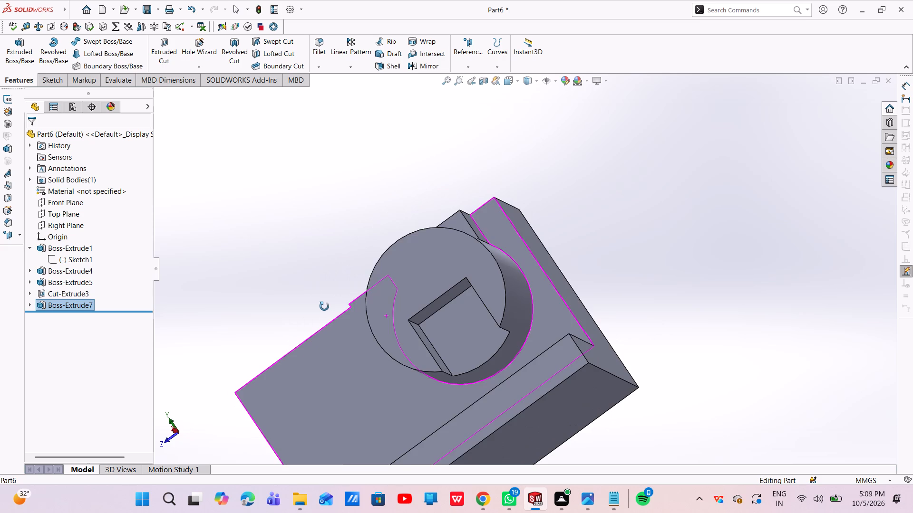
{"action": "middle_click_drag", "start_coordinate": [324, 306], "coordinate": [385, 340]}
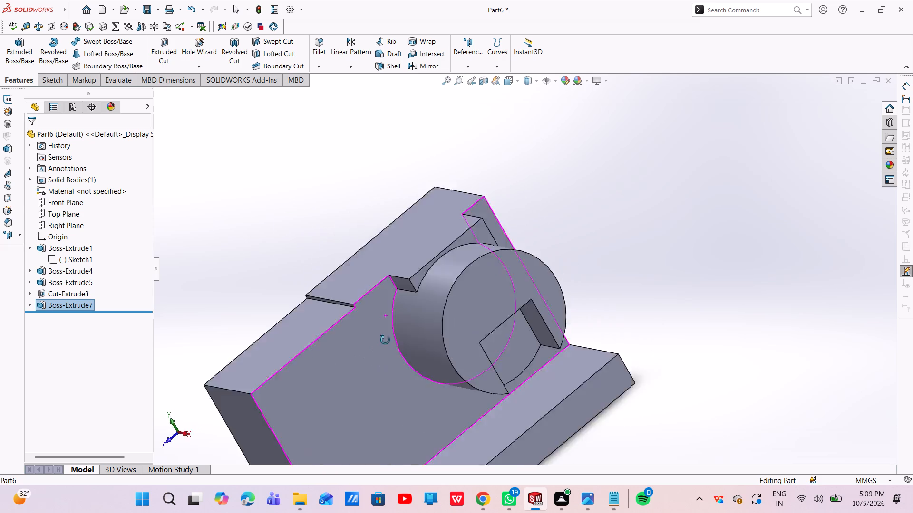
{"action": "middle_click_drag", "start_coordinate": [385, 340], "coordinate": [438, 317]}
{"action": "scroll", "coordinate": [412, 285], "scroll_direction": "up", "scroll_amount": 1}
{"action": "scroll", "coordinate": [412, 285], "scroll_direction": "down", "scroll_amount": 4}
{"action": "scroll", "coordinate": [441, 285], "scroll_direction": "up", "scroll_amount": 4}
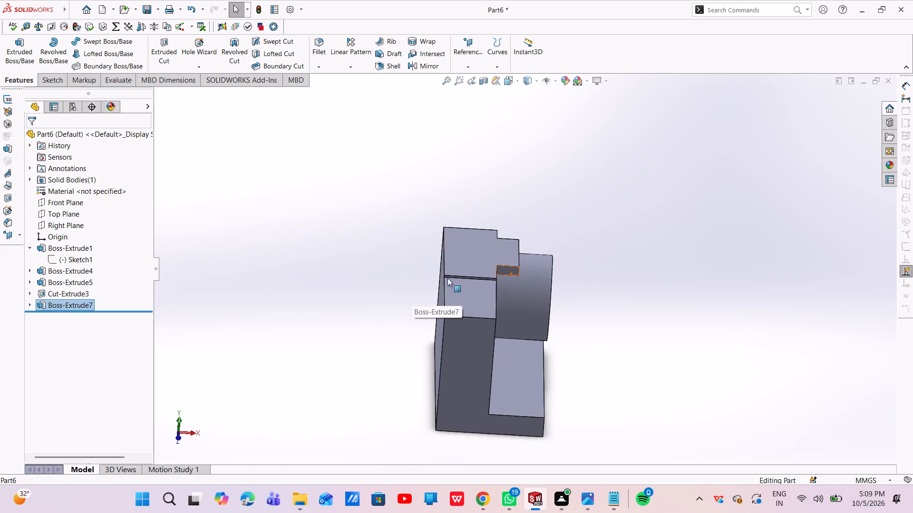
{"action": "scroll", "coordinate": [447, 278], "scroll_direction": "up", "scroll_amount": 3}
{"action": "middle_click_drag", "start_coordinate": [476, 269], "coordinate": [459, 313]}
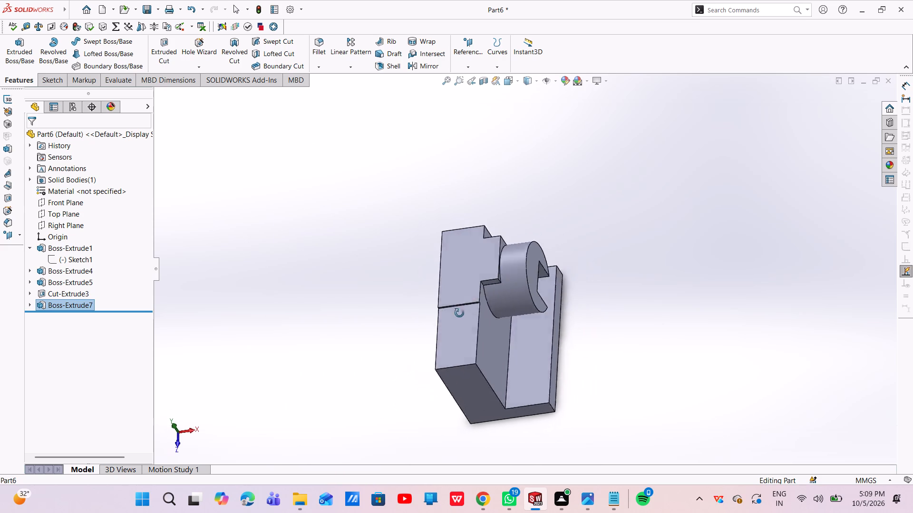
{"action": "middle_click_drag", "start_coordinate": [459, 313], "coordinate": [477, 294]}
{"action": "scroll", "coordinate": [483, 358], "scroll_direction": "up", "scroll_amount": 2}
{"action": "middle_click_drag", "start_coordinate": [503, 357], "coordinate": [484, 287]}
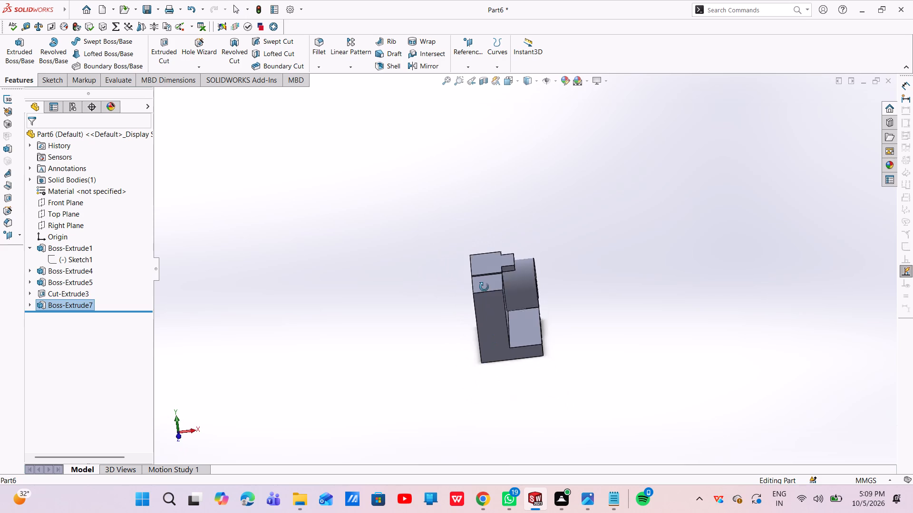
{"action": "middle_click_drag", "start_coordinate": [484, 287], "coordinate": [445, 341]}
{"action": "scroll", "coordinate": [524, 325], "scroll_direction": "down", "scroll_amount": 2}
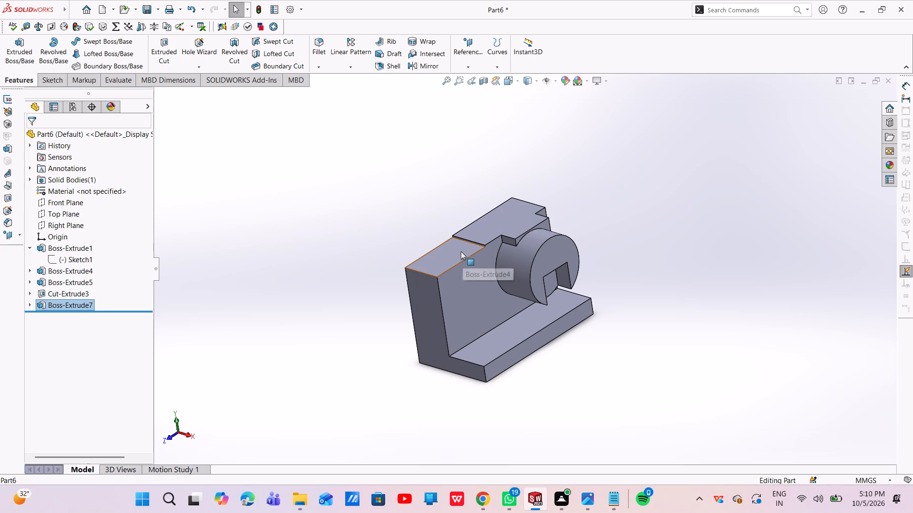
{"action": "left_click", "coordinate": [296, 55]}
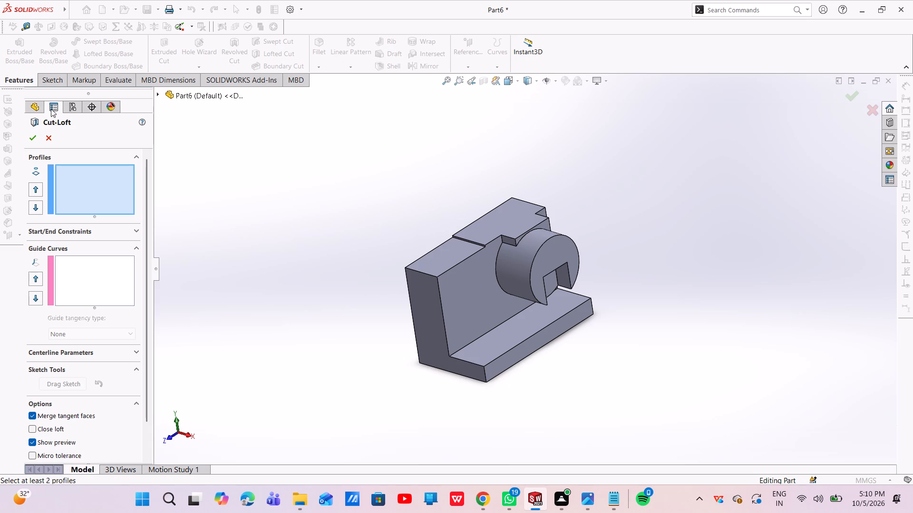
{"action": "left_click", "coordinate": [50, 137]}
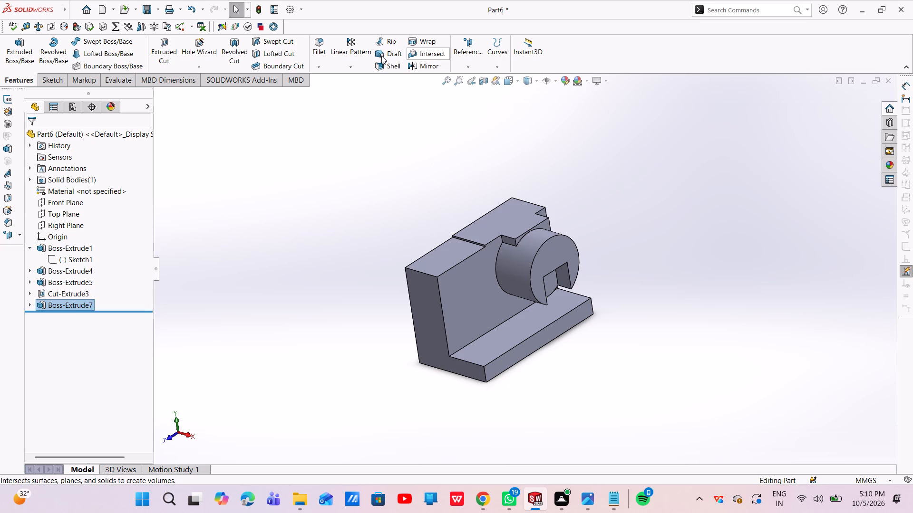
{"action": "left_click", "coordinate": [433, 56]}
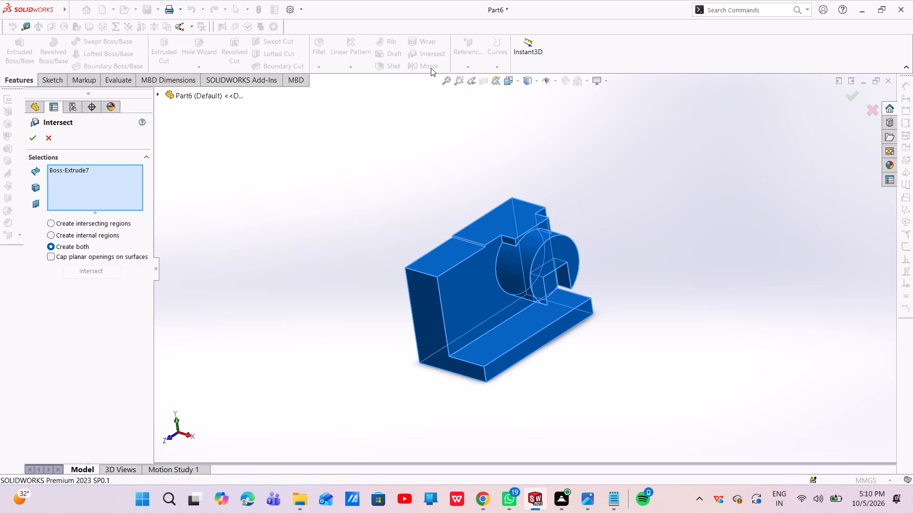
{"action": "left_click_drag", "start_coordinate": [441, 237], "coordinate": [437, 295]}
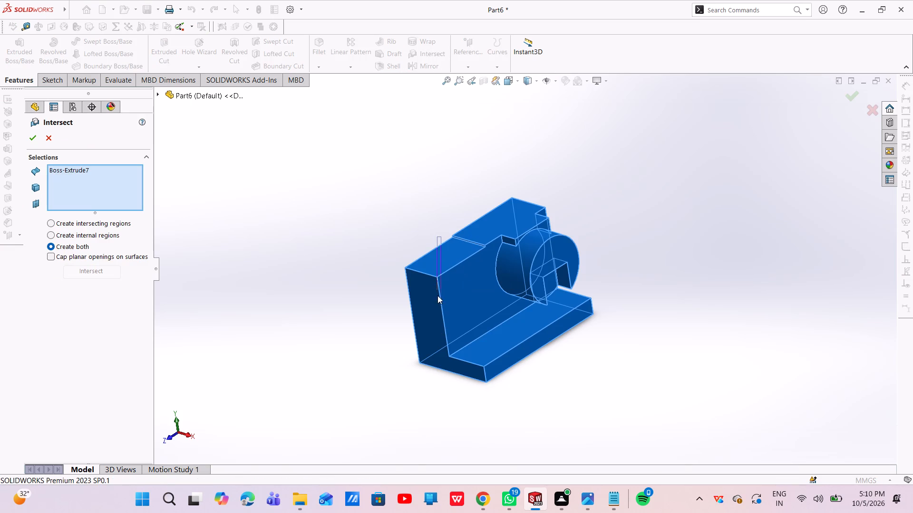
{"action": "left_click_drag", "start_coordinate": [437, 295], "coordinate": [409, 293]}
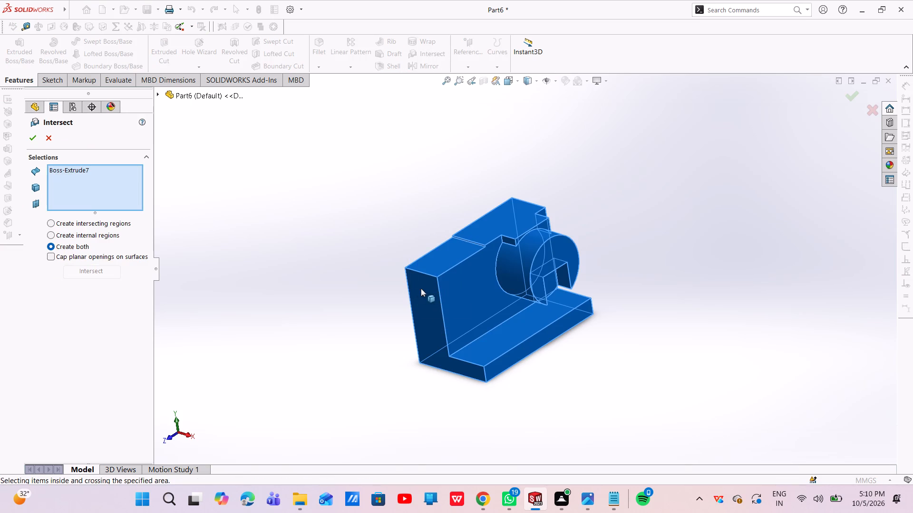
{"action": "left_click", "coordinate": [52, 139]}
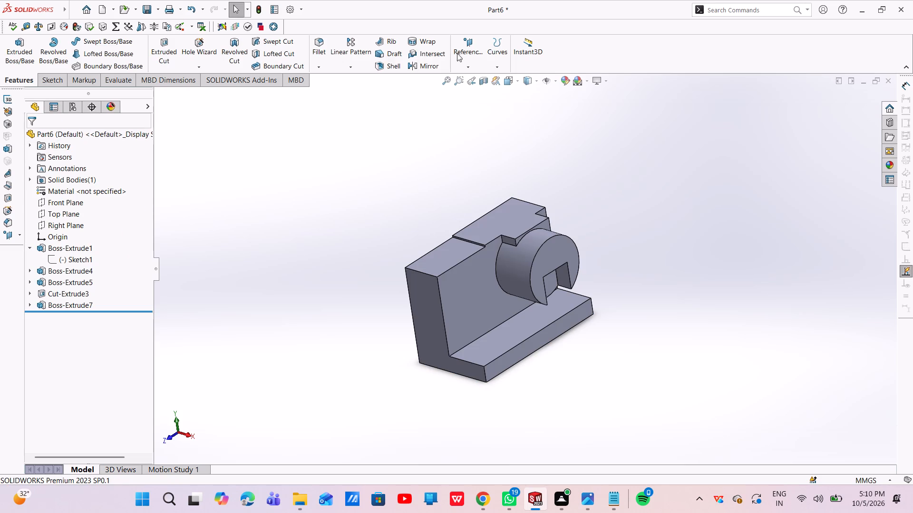
Start a reference plane parallel to the Front Plane at an offset of 50 mm.
{"action": "left_click", "coordinate": [467, 68]}
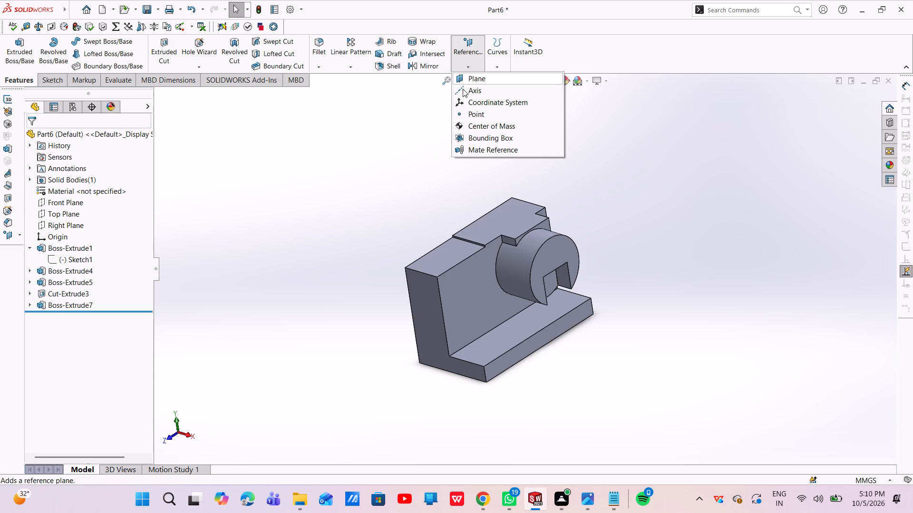
{"action": "left_click", "coordinate": [484, 78]}
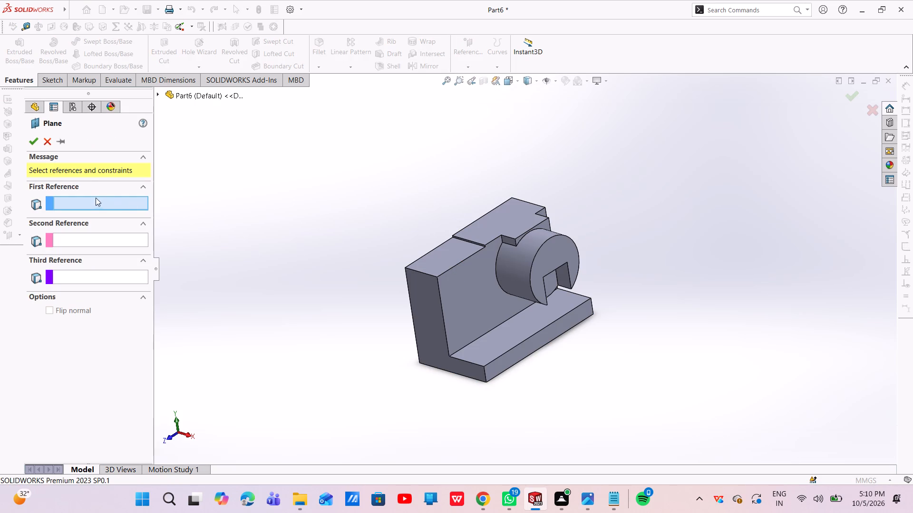
{"action": "left_click", "coordinate": [38, 110]}
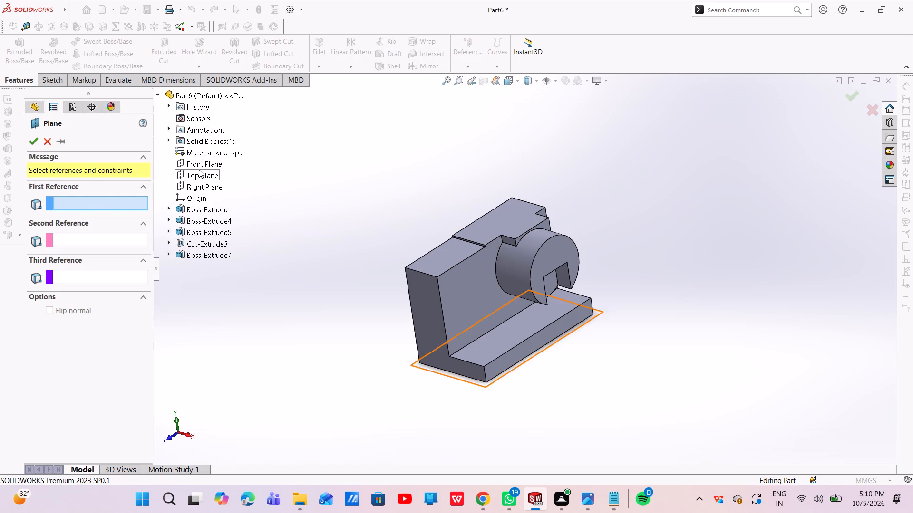
{"action": "left_click", "coordinate": [202, 165]}
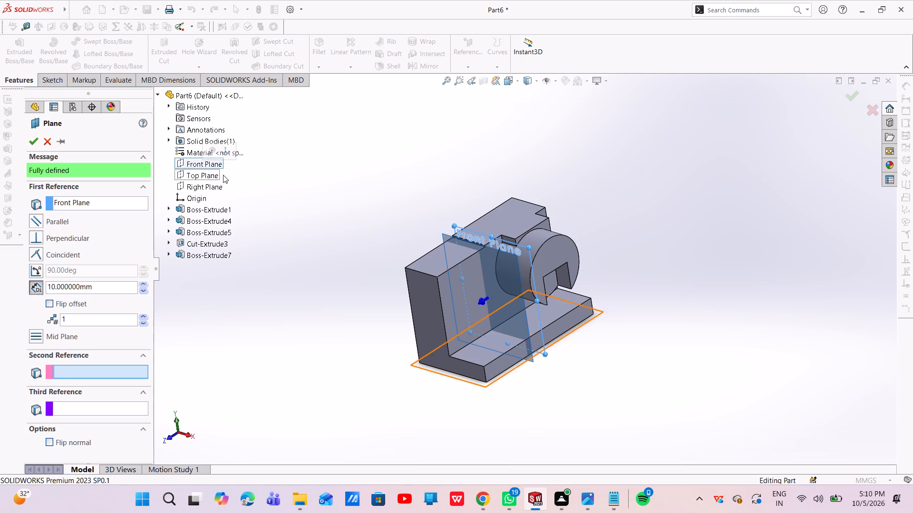
{"action": "left_click", "coordinate": [111, 289]}
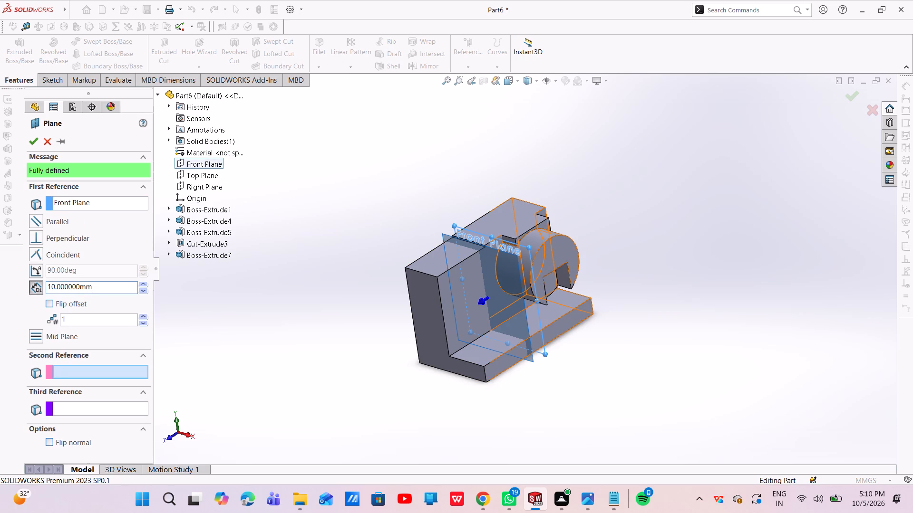
{"action": "key", "text": "BackSpace"}
{"action": "key", "text": "BackSpace"}
{"action": "key", "text": "BackSpace"}
{"action": "key", "text": "BackSpace"}
{"action": "key", "text": "BackSpace"}
{"action": "key", "text": "BackSpace"}
{"action": "key", "text": "BackSpace"}
{"action": "key", "text": "BackSpace"}
{"action": "key", "text": "BackSpace"}
{"action": "key", "text": "BackSpace"}
{"action": "key", "text": "BackSpace"}
{"action": "key", "text": "BackSpace"}
{"action": "key", "text": "BackSpace"}
{"action": "key", "text": "BackSpace"}
{"action": "key", "text": "BackSpace"}
{"action": "key", "text": "BackSpace"}
{"action": "key", "text": "BackSpace"}
{"action": "type", "text": "50"}
{"action": "key", "text": "Return"}
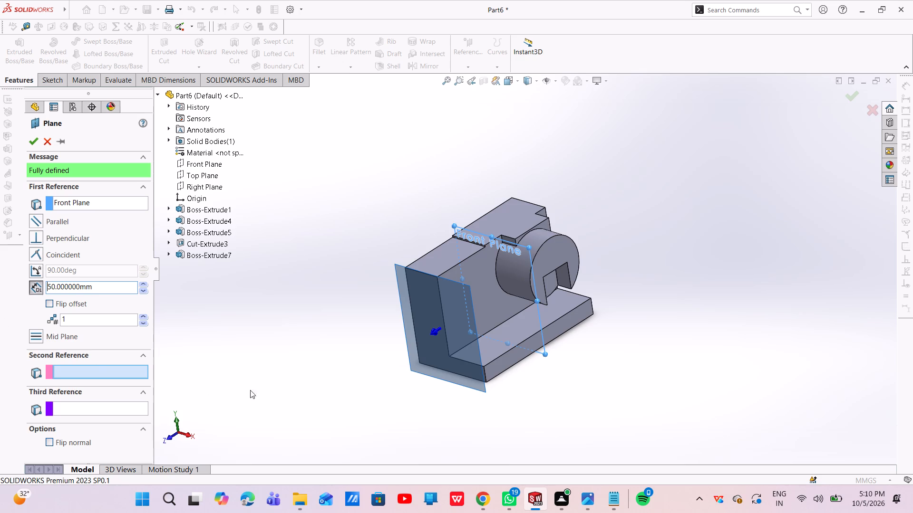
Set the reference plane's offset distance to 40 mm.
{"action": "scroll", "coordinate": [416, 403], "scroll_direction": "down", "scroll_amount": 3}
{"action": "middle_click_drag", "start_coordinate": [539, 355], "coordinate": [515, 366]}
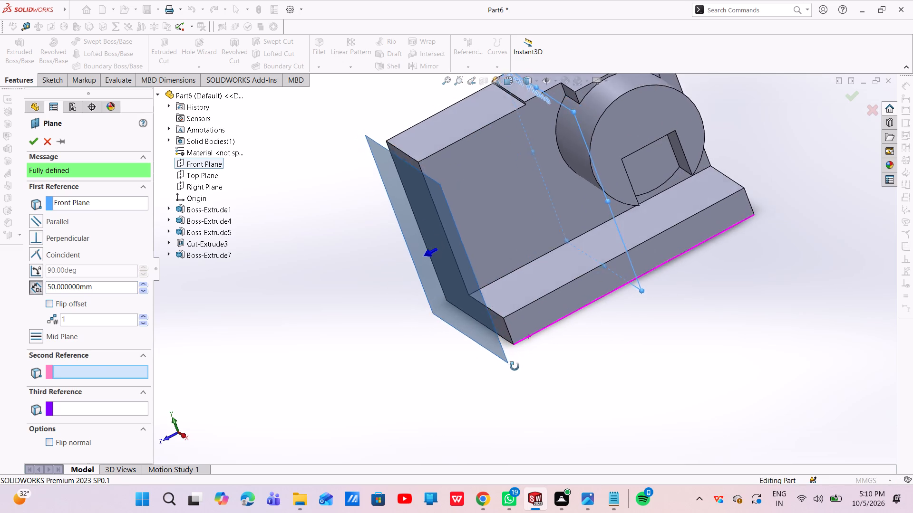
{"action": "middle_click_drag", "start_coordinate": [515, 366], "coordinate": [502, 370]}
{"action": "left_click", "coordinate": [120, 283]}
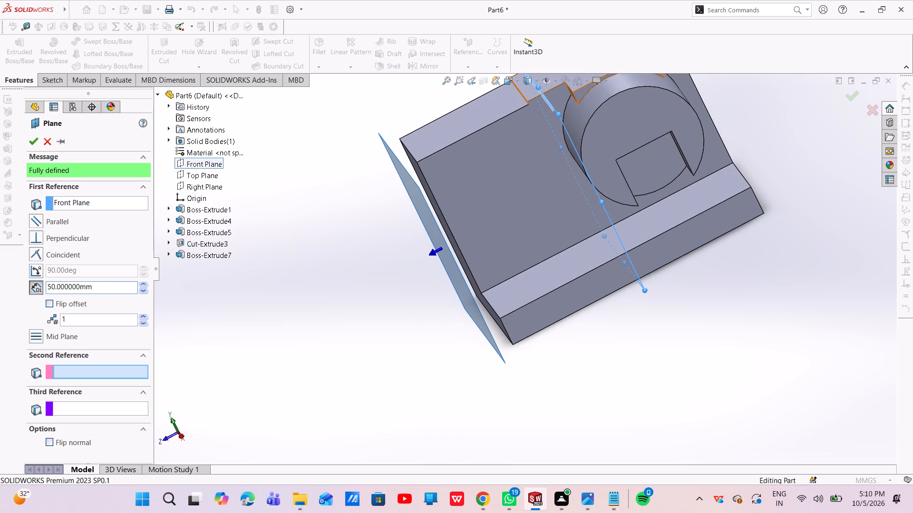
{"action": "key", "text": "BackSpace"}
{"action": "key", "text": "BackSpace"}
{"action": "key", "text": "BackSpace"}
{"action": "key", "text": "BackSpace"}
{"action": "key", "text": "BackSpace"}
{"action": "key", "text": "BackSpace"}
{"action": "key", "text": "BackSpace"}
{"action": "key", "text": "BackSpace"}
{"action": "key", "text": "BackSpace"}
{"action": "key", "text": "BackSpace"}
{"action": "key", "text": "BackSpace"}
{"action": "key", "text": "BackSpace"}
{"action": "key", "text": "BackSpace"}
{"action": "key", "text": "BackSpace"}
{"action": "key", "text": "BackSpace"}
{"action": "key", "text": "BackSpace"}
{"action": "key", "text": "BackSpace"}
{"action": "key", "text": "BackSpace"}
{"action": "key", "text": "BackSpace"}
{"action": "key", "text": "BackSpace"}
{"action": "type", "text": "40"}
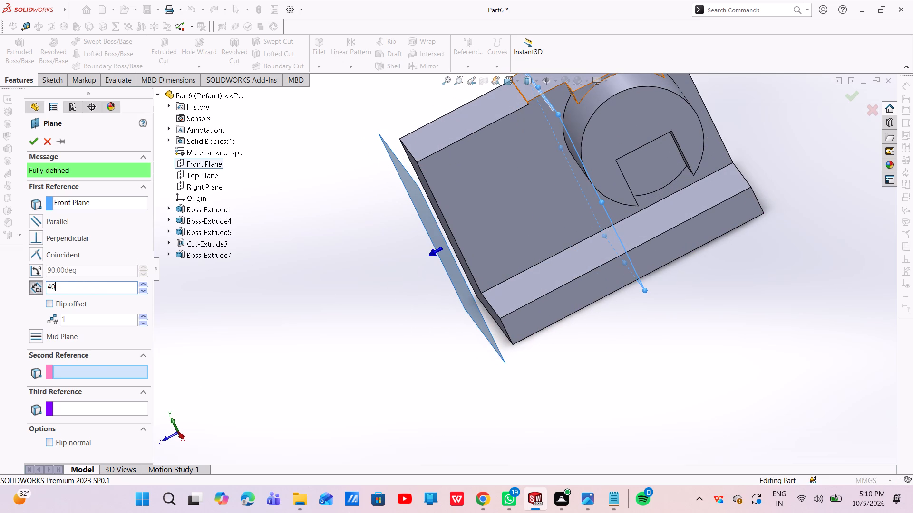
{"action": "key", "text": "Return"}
Set the reference plane's offset distance from the Front Plane to 45 mm.
{"action": "left_click", "coordinate": [118, 287]}
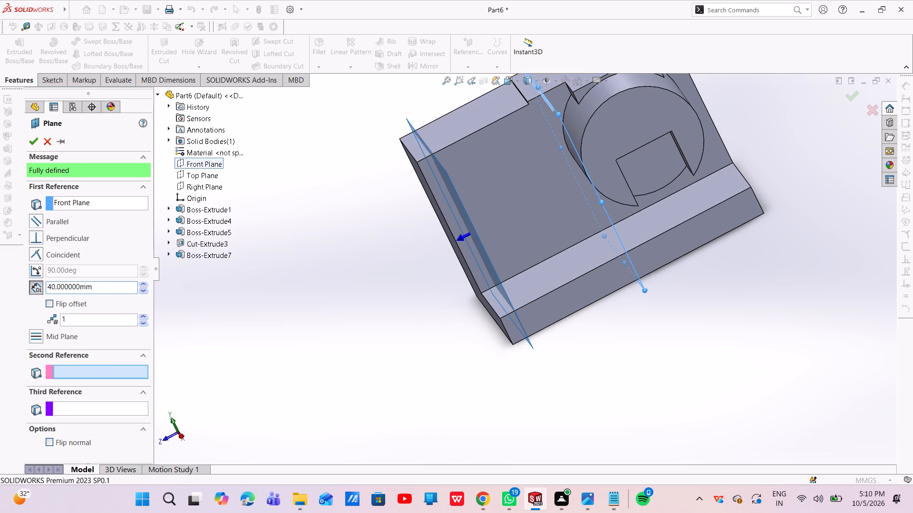
{"action": "key", "text": "BackSpace"}
{"action": "key", "text": "BackSpace"}
{"action": "key", "text": "BackSpace"}
{"action": "key", "text": "BackSpace"}
{"action": "key", "text": "BackSpace"}
{"action": "key", "text": "BackSpace"}
{"action": "key", "text": "BackSpace"}
{"action": "key", "text": "BackSpace"}
{"action": "key", "text": "BackSpace"}
{"action": "key", "text": "BackSpace"}
{"action": "key", "text": "BackSpace"}
{"action": "key", "text": "BackSpace"}
{"action": "key", "text": "BackSpace"}
{"action": "key", "text": "BackSpace"}
{"action": "key", "text": "BackSpace"}
{"action": "key", "text": "BackSpace"}
{"action": "key", "text": "BackSpace"}
{"action": "key", "text": "BackSpace"}
{"action": "key", "text": "BackSpace"}
{"action": "type", "text": "45"}
{"action": "key", "text": "Return"}
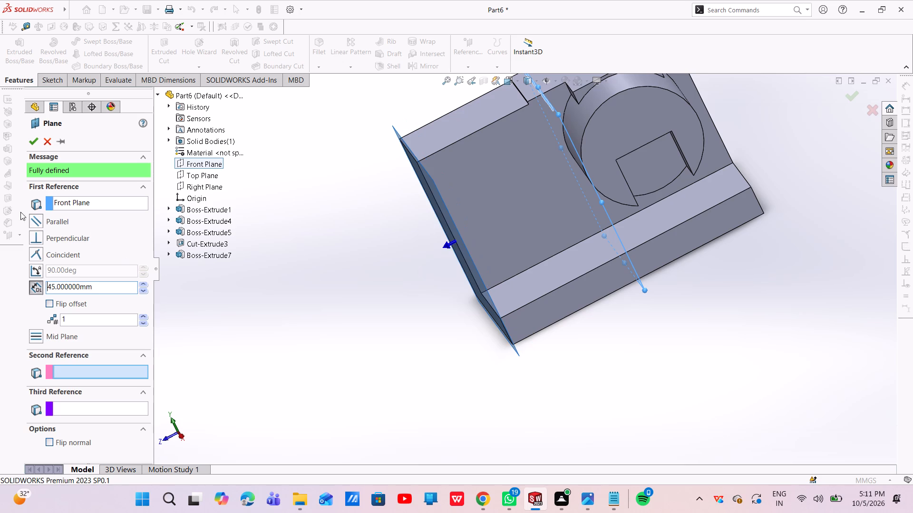
Flip the reference plane's normal and create the plane.
{"action": "left_click", "coordinate": [86, 277]}
{"action": "triple_click", "coordinate": [91, 274]}
{"action": "scroll", "coordinate": [88, 325], "scroll_direction": "down", "scroll_amount": 2}
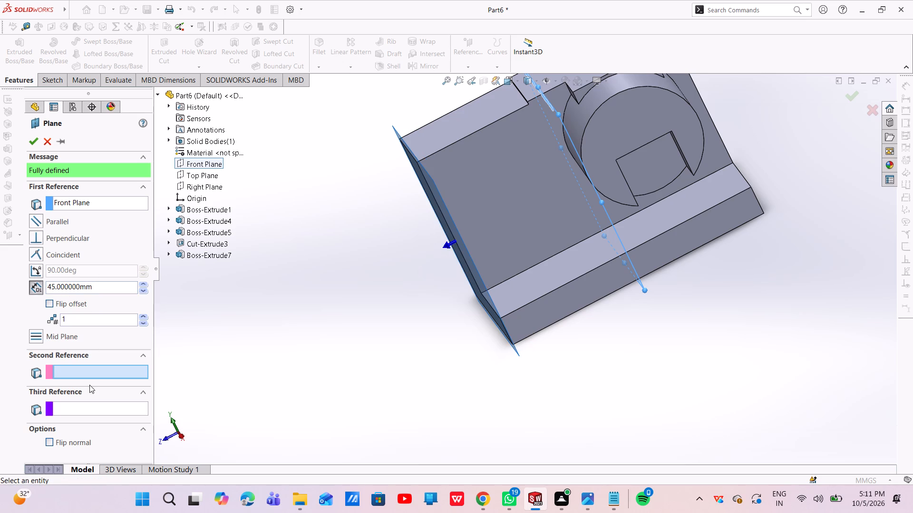
{"action": "left_click", "coordinate": [51, 443]}
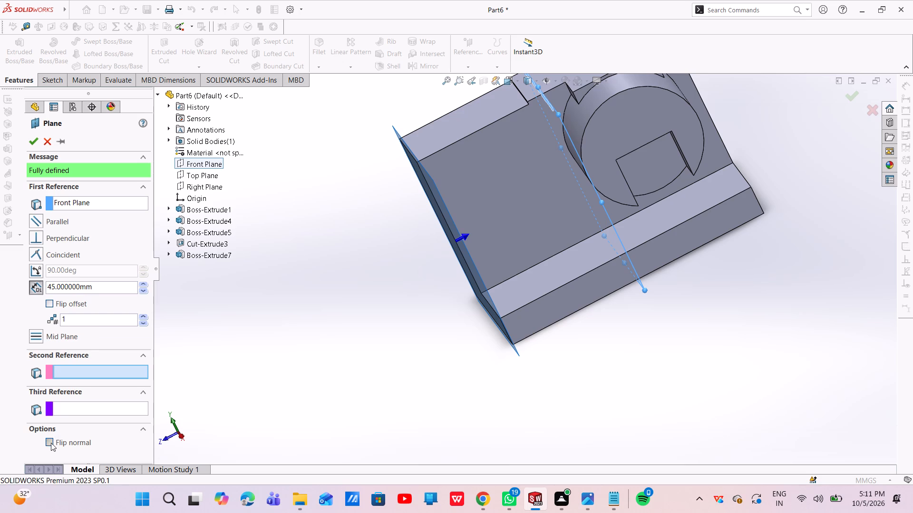
{"action": "left_click", "coordinate": [57, 272]}
{"action": "left_click_drag", "start_coordinate": [59, 271], "coordinate": [65, 273]}
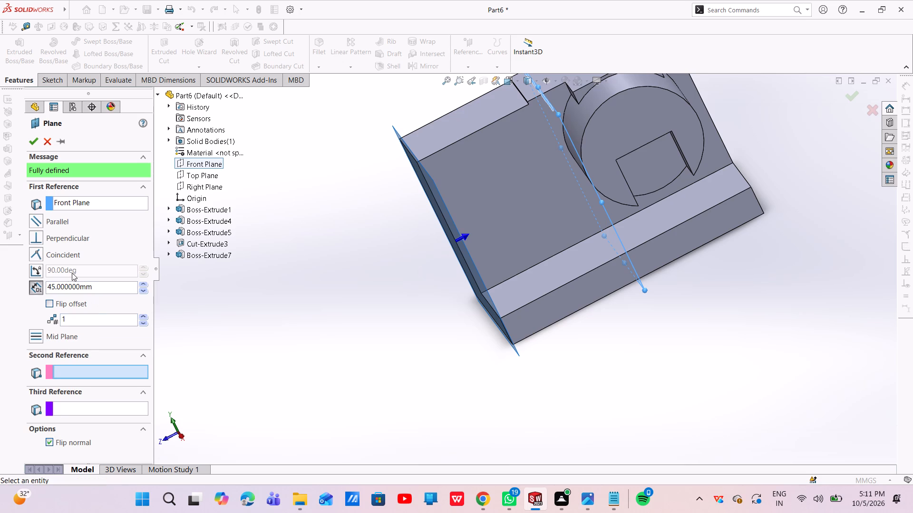
{"action": "left_click", "coordinate": [150, 275]}
{"action": "double_click", "coordinate": [147, 271]}
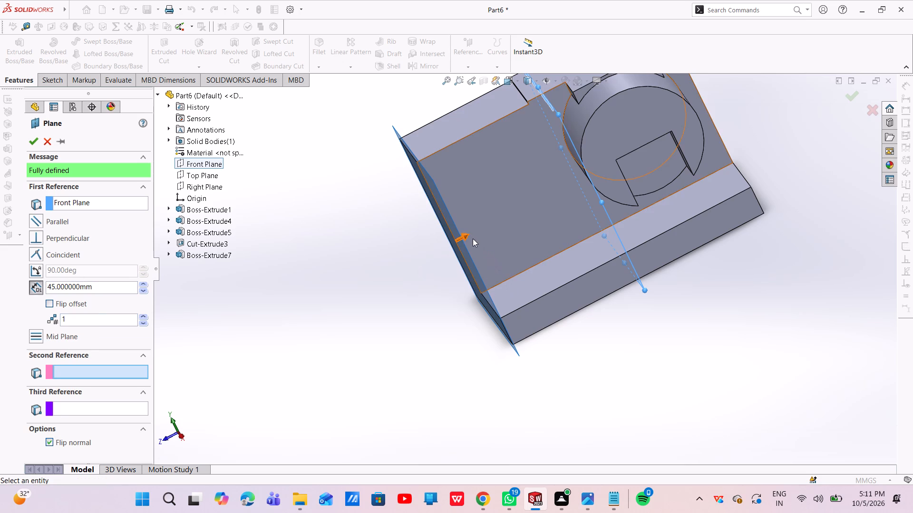
{"action": "left_click_drag", "start_coordinate": [468, 234], "coordinate": [484, 229]}
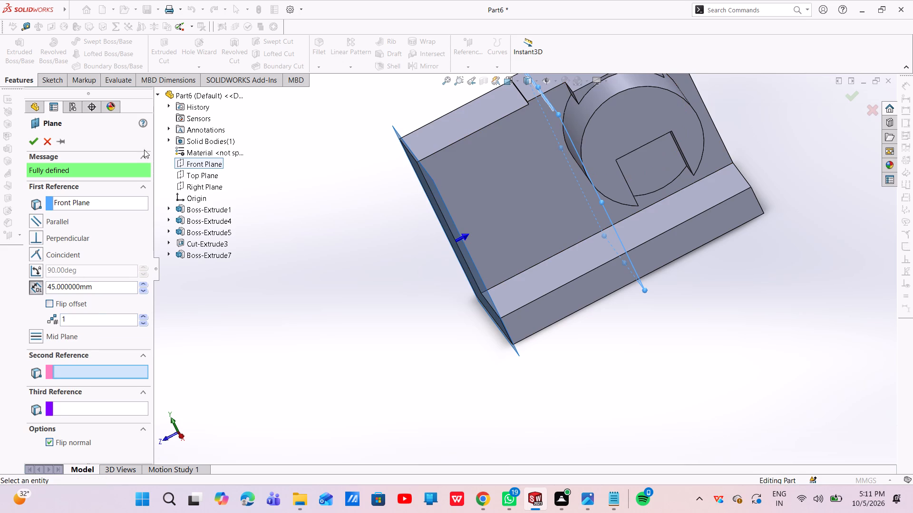
{"action": "left_click", "coordinate": [31, 146]}
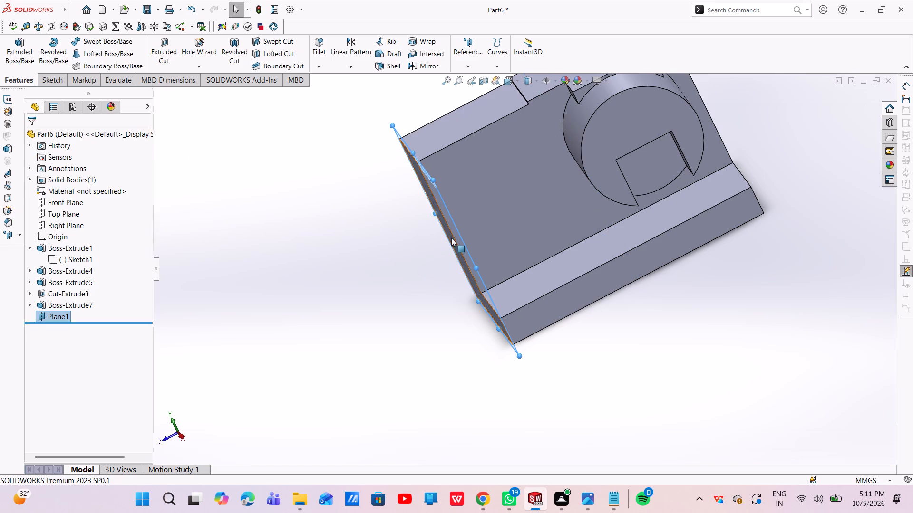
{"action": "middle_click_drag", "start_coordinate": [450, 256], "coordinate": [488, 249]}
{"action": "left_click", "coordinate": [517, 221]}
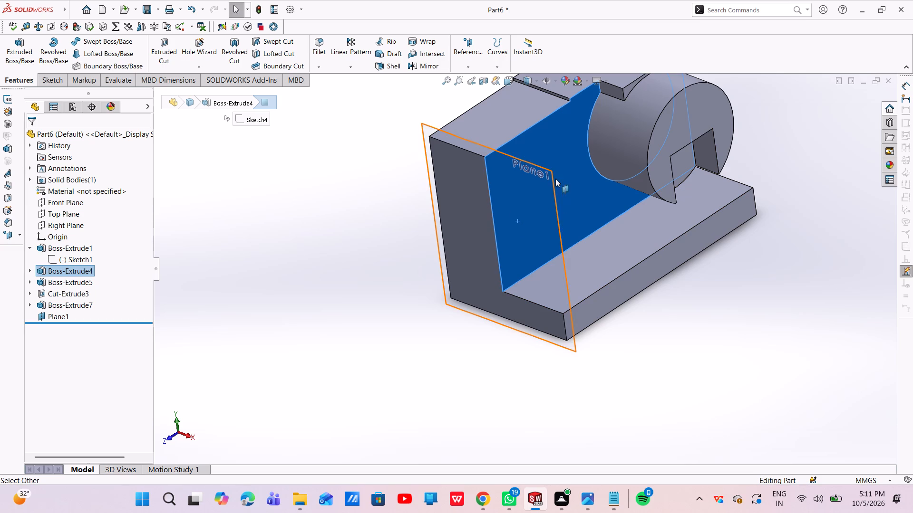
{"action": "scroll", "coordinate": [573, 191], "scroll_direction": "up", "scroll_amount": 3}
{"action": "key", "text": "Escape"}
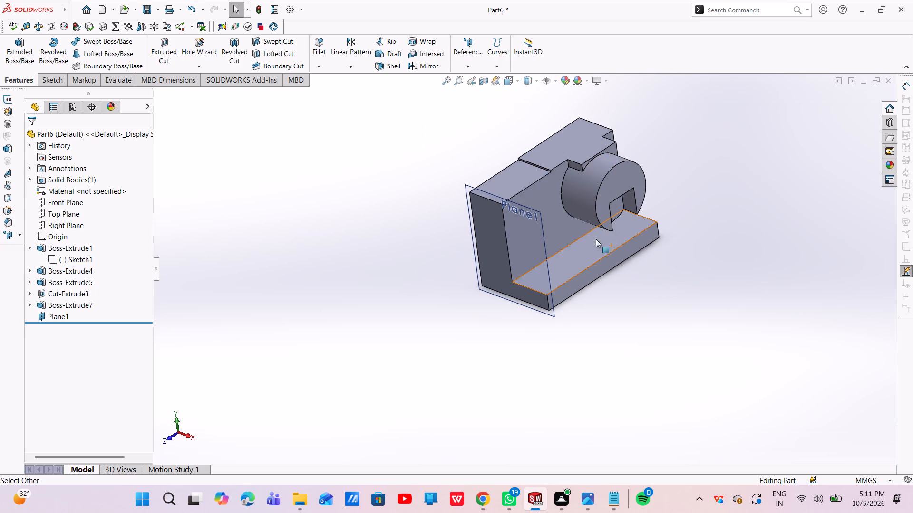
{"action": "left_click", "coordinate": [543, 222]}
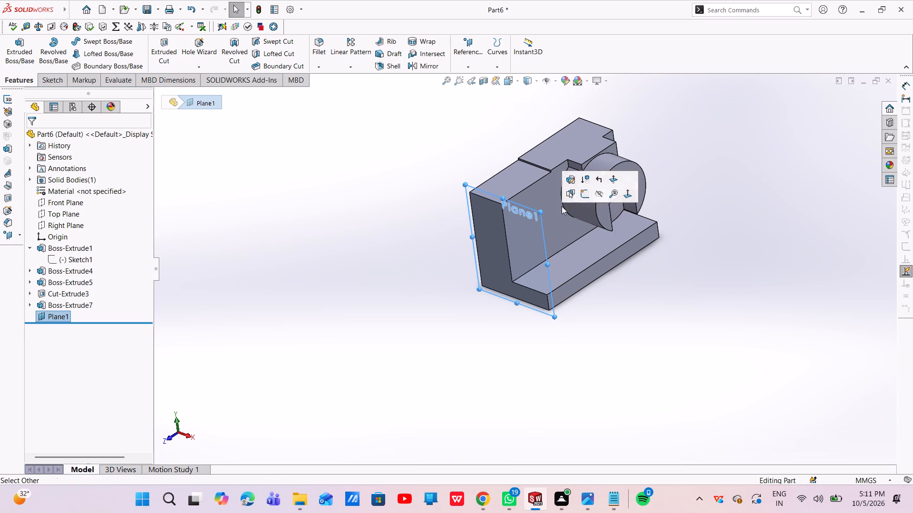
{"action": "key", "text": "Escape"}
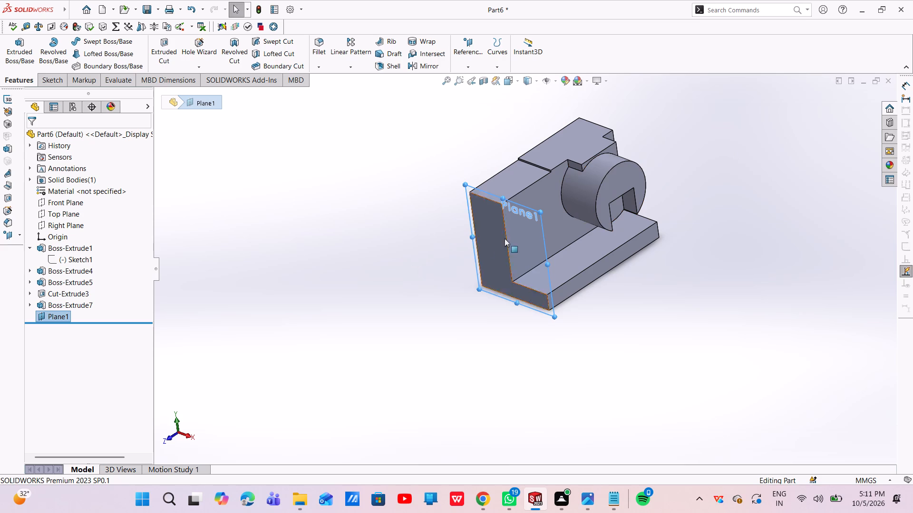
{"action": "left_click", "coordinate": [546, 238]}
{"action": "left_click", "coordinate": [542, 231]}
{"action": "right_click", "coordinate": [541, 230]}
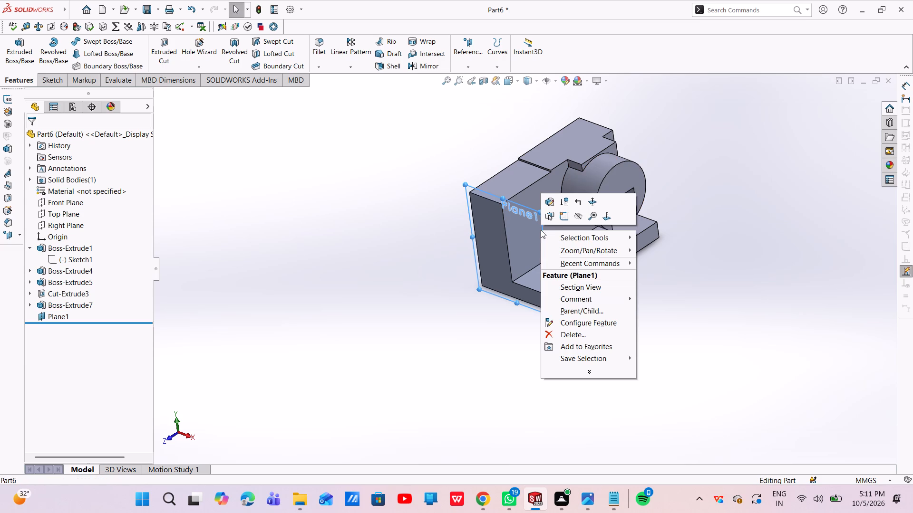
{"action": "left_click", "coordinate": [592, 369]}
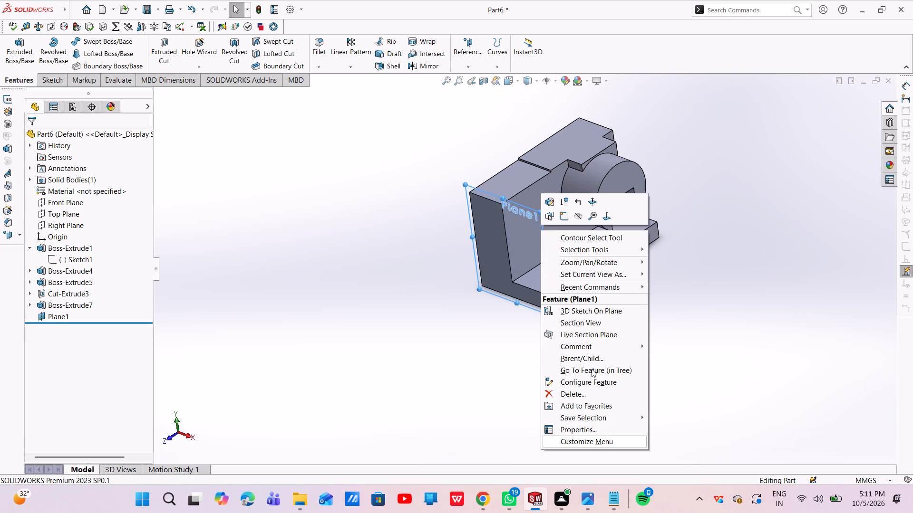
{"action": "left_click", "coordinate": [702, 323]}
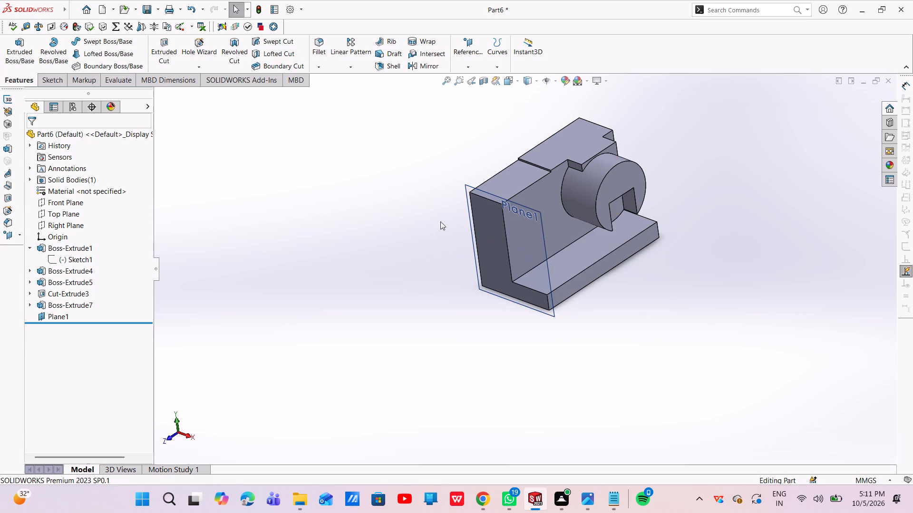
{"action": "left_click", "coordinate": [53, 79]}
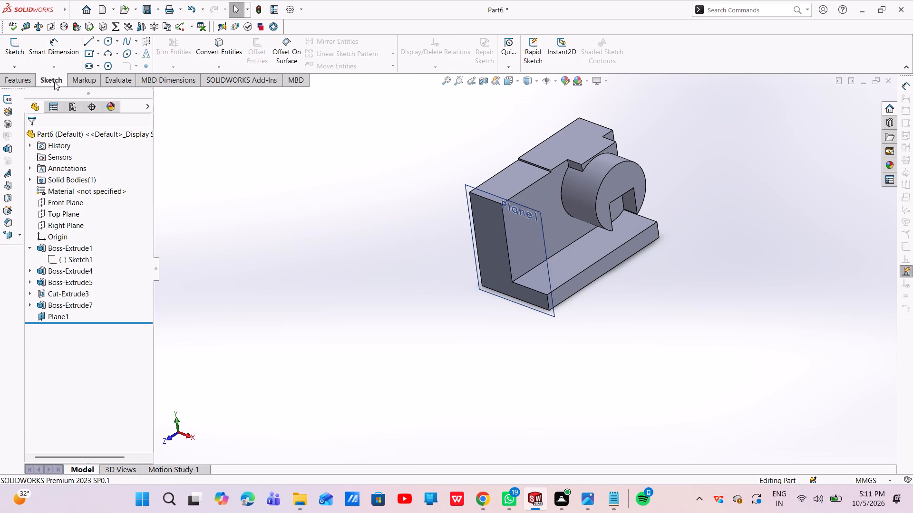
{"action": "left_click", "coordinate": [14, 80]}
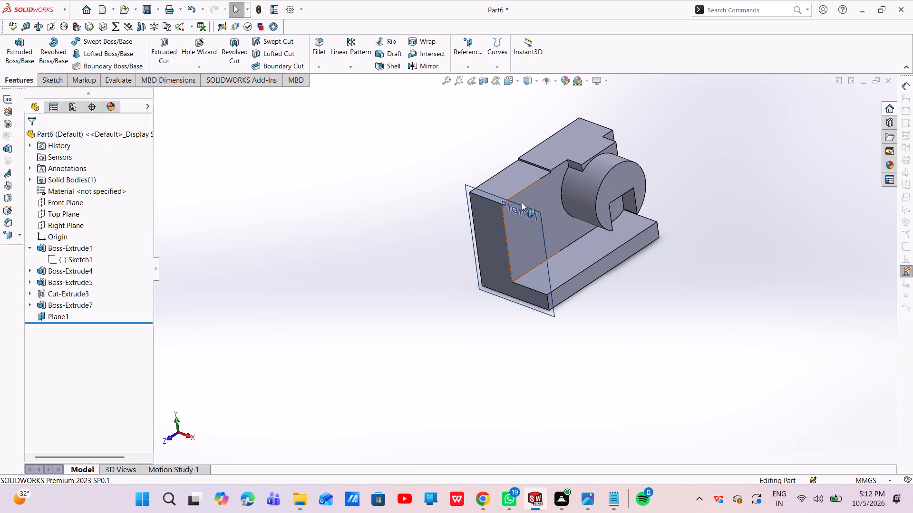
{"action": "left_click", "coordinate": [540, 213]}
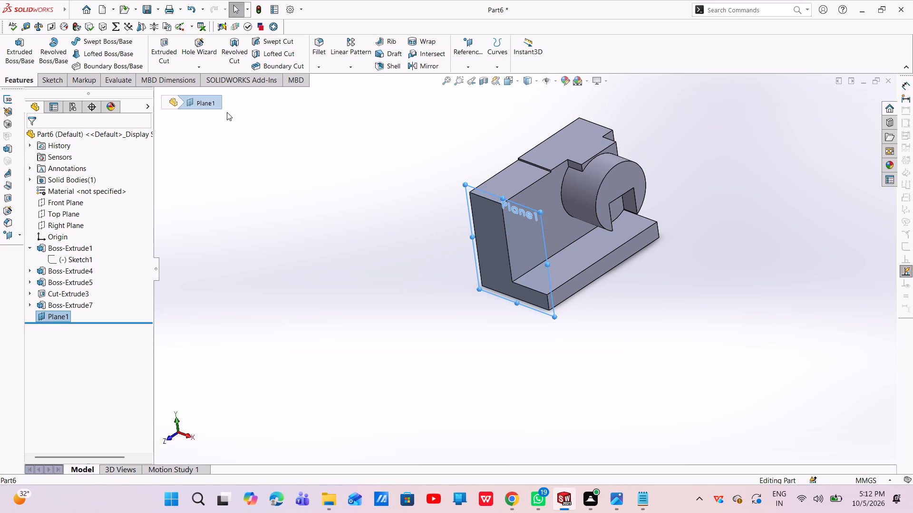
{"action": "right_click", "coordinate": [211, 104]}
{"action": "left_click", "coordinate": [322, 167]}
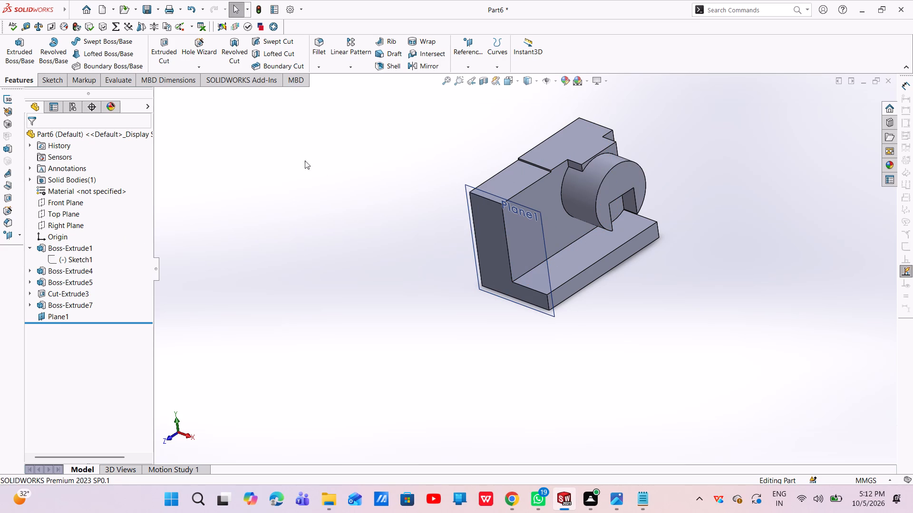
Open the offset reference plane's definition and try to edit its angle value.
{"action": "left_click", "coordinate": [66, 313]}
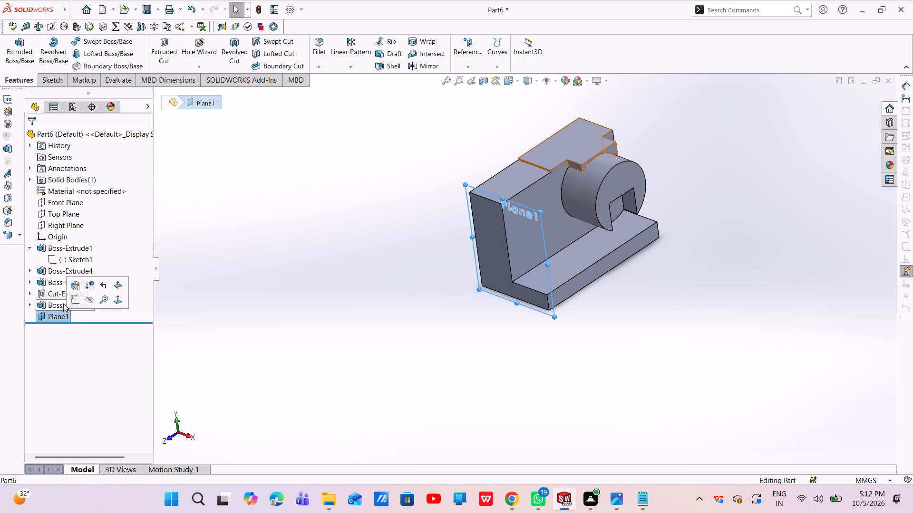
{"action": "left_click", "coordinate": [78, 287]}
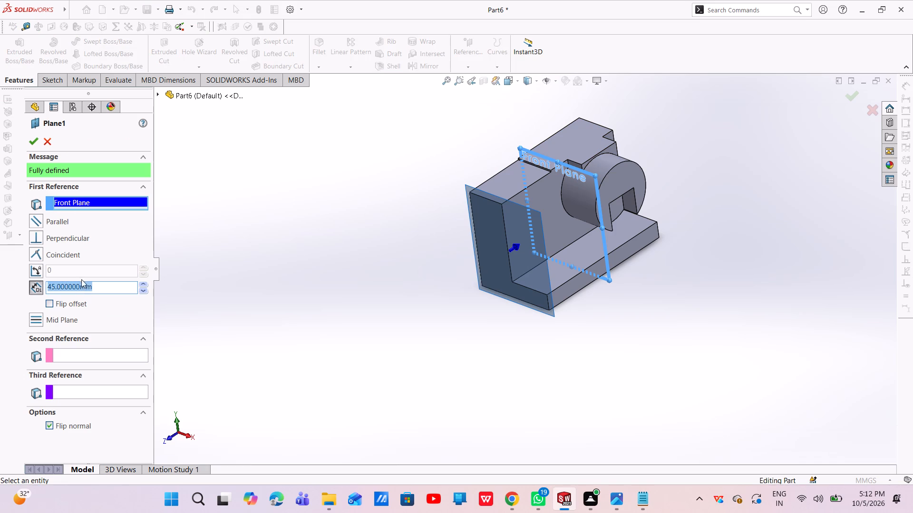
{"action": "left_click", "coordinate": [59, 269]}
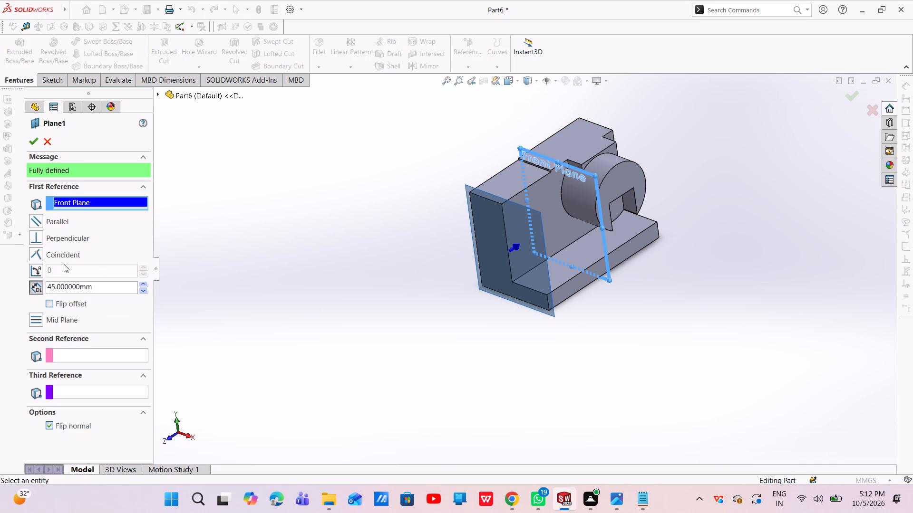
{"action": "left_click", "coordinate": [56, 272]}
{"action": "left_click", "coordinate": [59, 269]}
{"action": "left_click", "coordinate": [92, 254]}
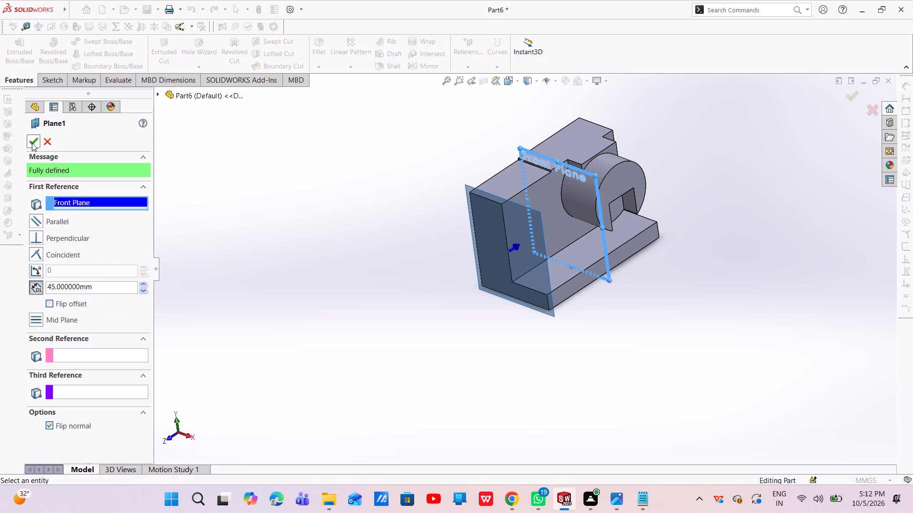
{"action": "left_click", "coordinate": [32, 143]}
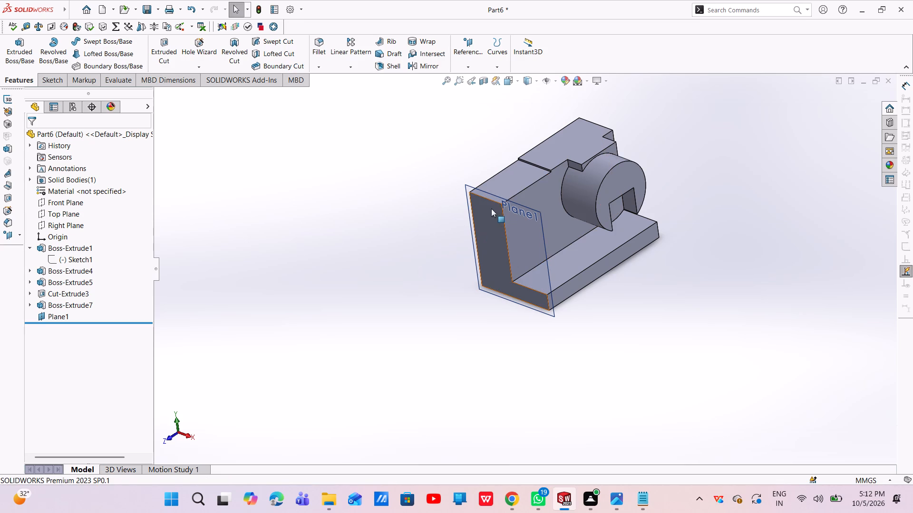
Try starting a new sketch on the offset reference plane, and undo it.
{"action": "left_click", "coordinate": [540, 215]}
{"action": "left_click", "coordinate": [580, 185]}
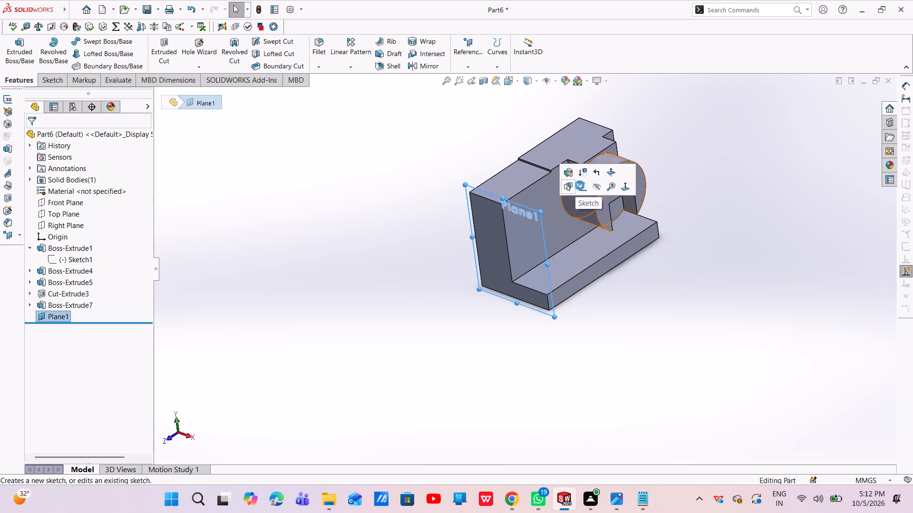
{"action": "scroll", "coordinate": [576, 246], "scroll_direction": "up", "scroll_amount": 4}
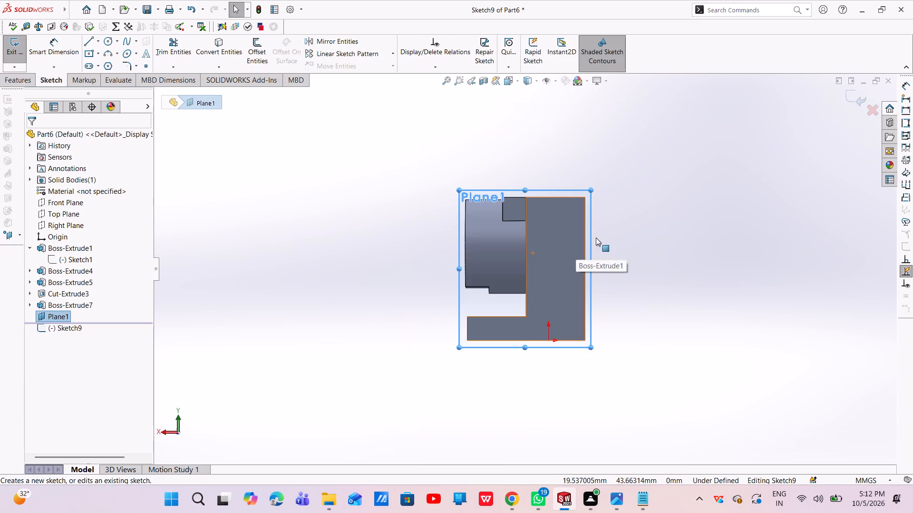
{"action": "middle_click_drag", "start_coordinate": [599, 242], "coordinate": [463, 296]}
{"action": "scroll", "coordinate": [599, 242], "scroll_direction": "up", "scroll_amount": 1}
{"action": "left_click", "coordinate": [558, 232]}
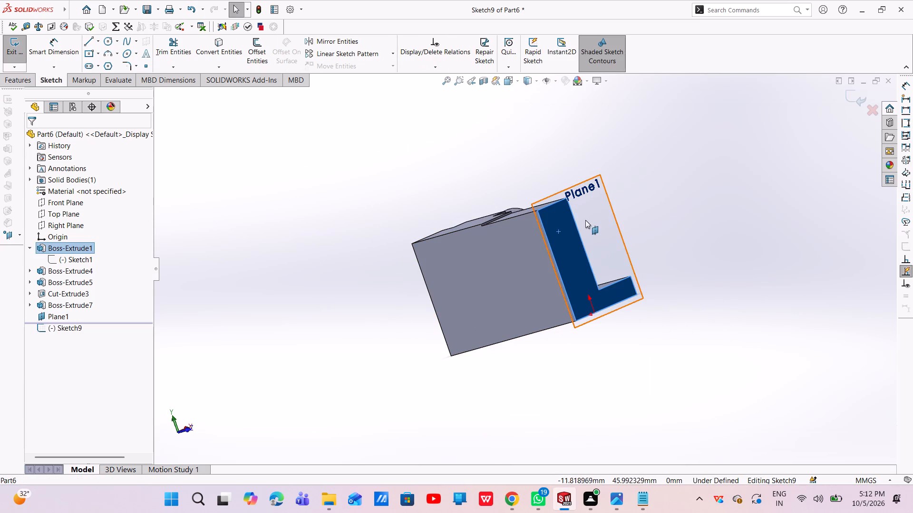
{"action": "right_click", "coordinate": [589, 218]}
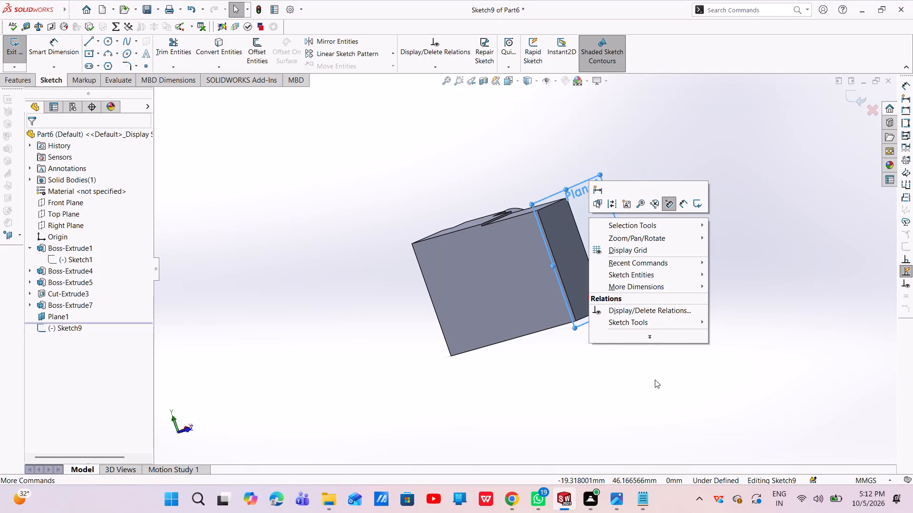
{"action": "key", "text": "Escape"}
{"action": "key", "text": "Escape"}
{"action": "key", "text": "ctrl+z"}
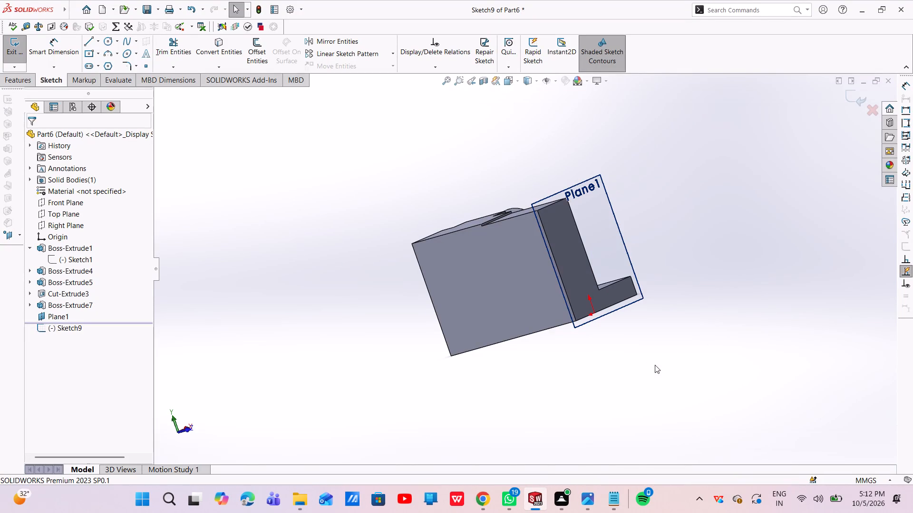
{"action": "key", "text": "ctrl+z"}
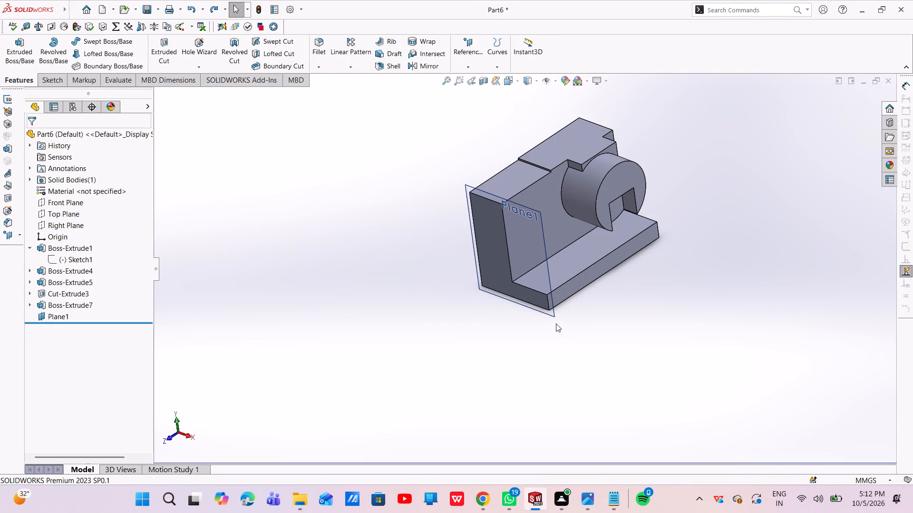
Delete the reference plane offset from the Front Plane.
{"action": "left_click", "coordinate": [542, 237]}
{"action": "right_click", "coordinate": [542, 237]}
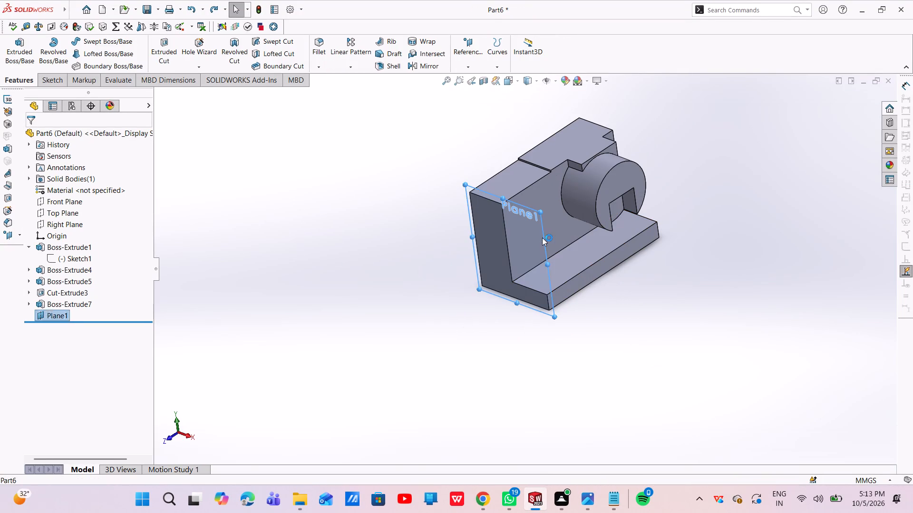
{"action": "left_click", "coordinate": [559, 339]}
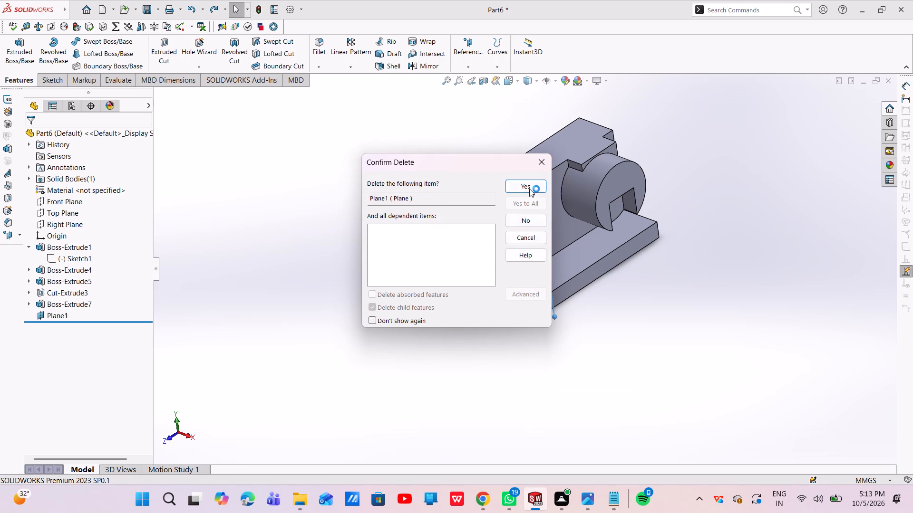
{"action": "left_click", "coordinate": [529, 189]}
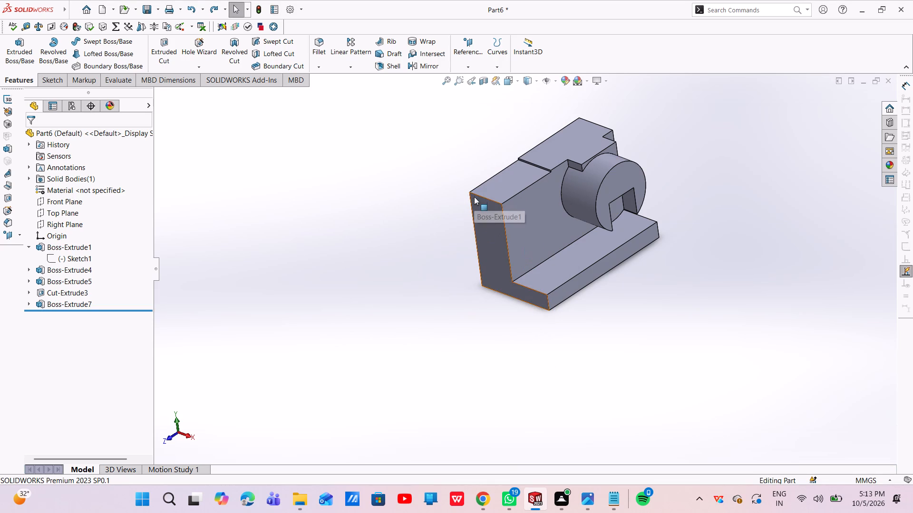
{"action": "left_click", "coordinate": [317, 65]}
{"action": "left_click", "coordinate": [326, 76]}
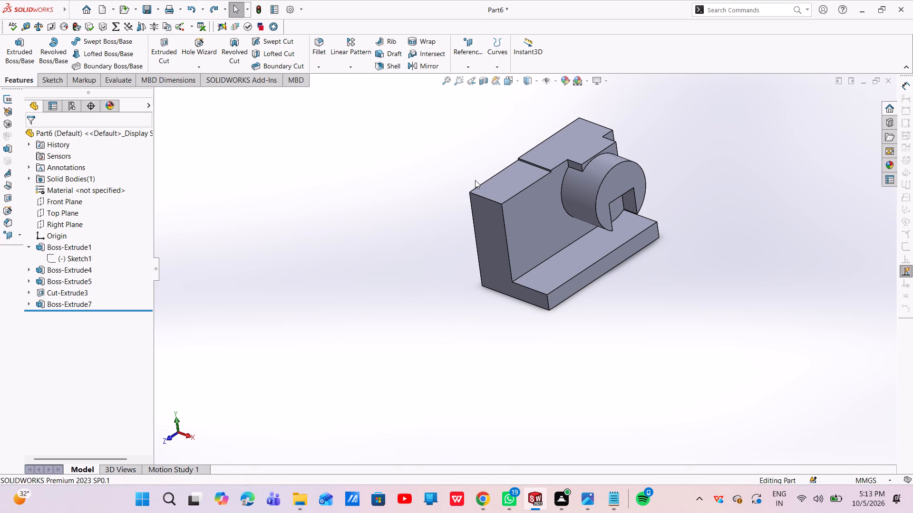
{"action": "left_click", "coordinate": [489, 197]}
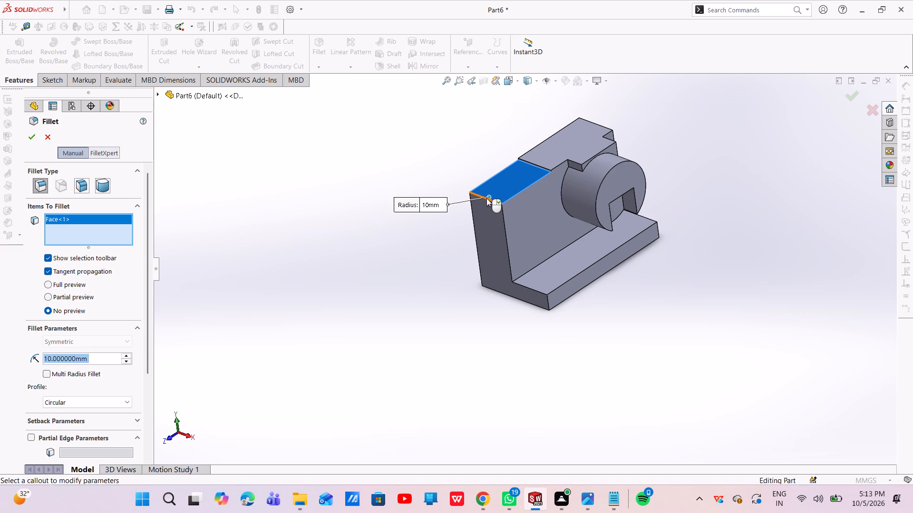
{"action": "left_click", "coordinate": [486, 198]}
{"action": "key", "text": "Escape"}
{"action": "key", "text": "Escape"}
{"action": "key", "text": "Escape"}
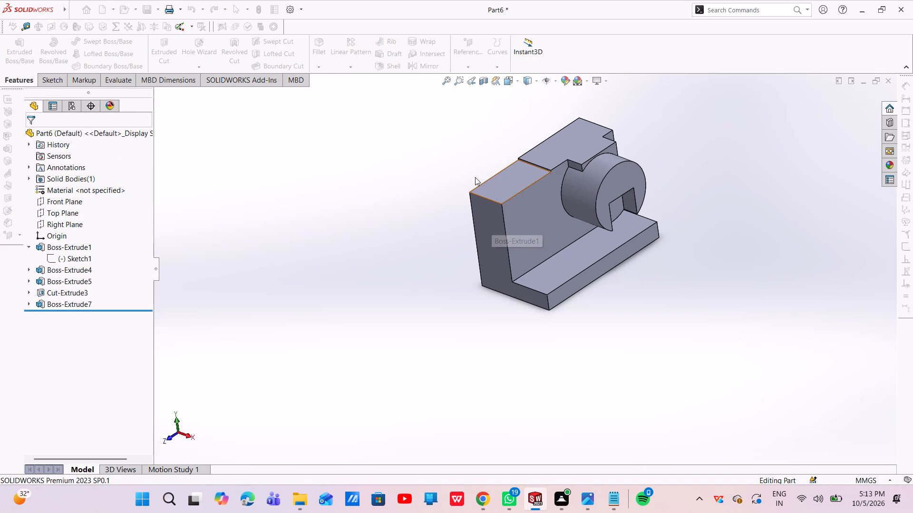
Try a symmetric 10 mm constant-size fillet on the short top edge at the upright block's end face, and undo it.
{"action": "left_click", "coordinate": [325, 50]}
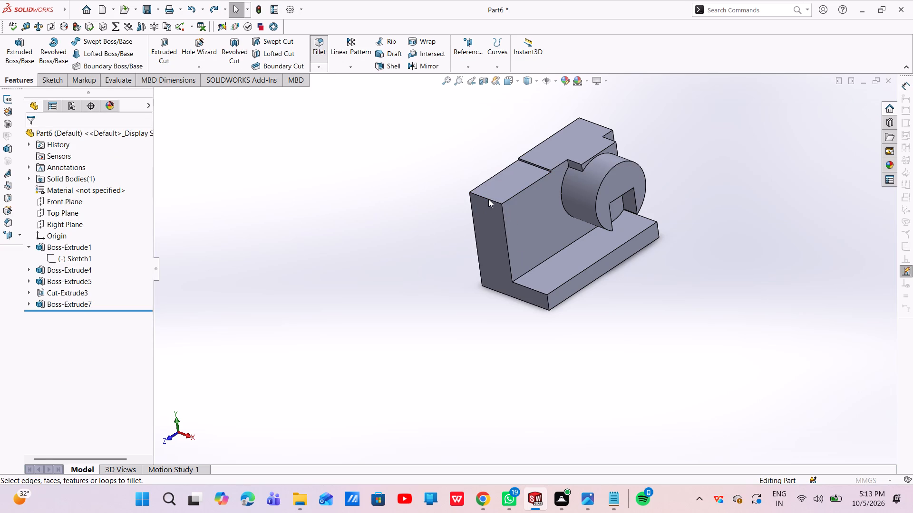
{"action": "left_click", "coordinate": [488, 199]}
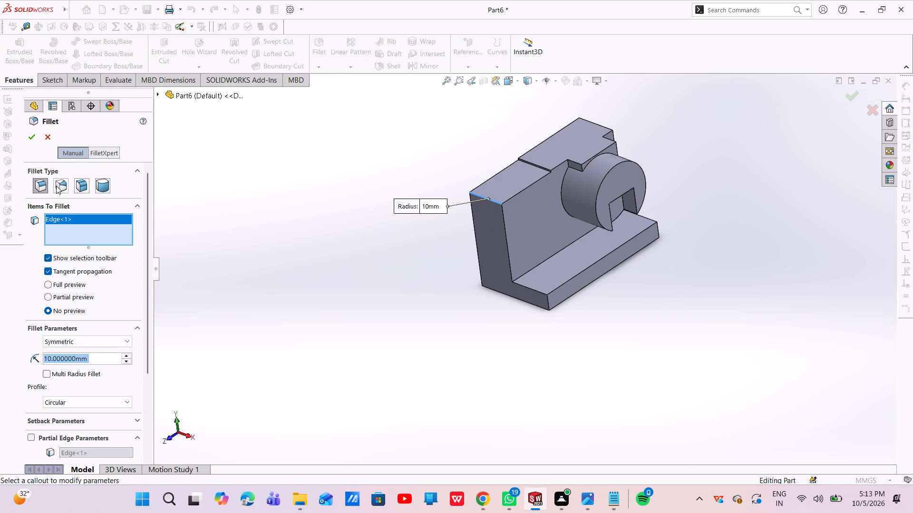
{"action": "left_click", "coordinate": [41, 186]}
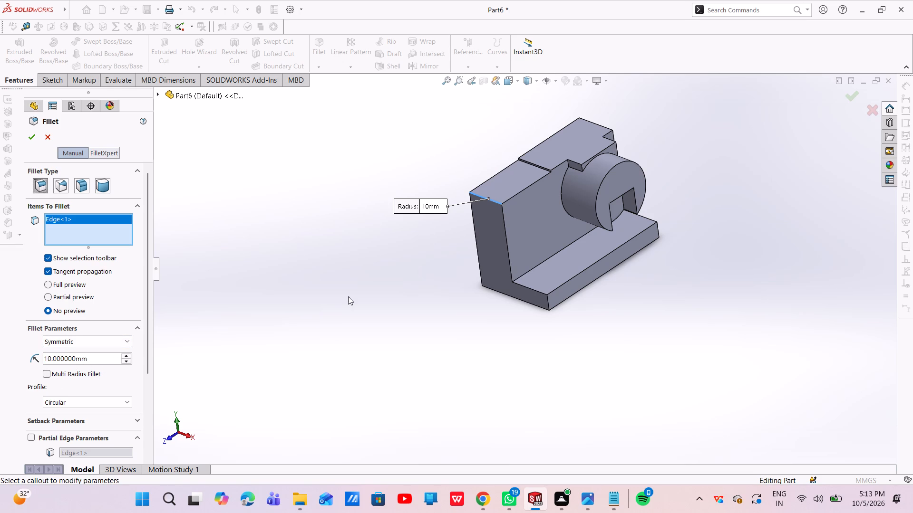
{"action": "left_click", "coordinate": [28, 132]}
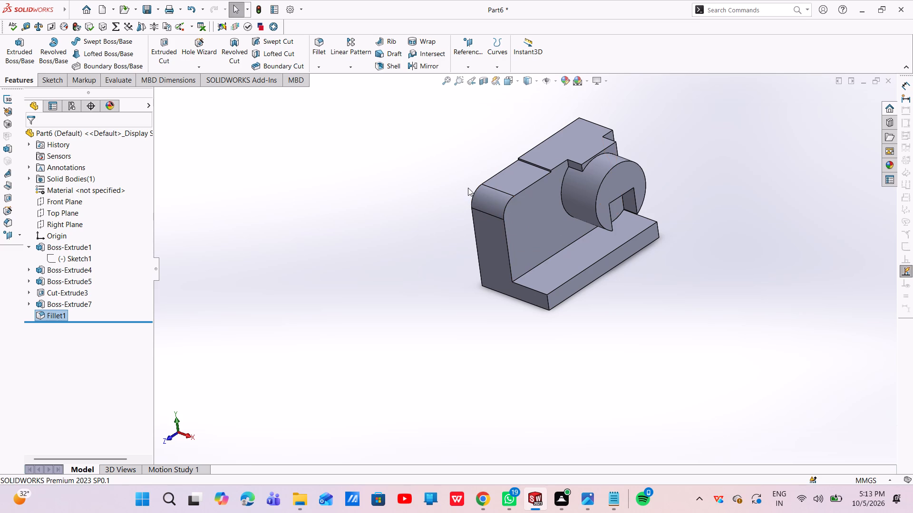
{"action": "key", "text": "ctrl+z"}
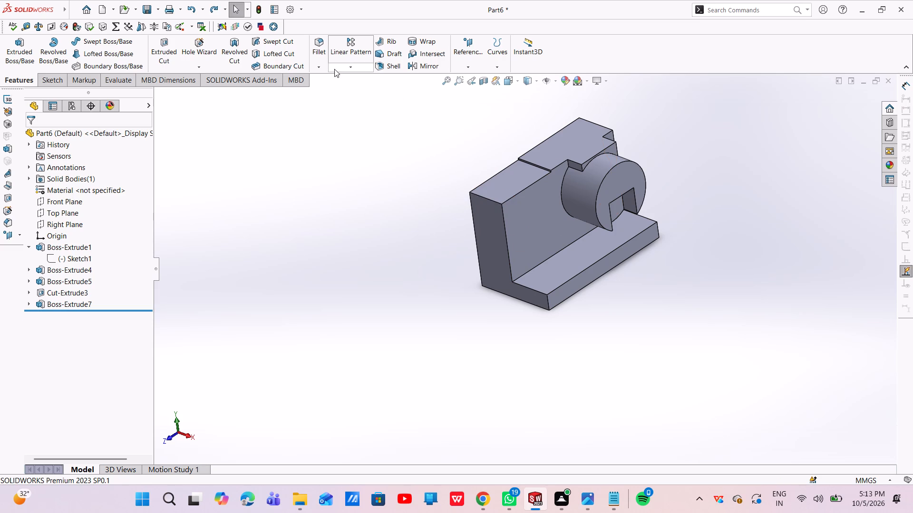
Chamfer the short top edge at the upright block's end face with a 10 mm distance and a 45° angle.
{"action": "left_click", "coordinate": [319, 66]}
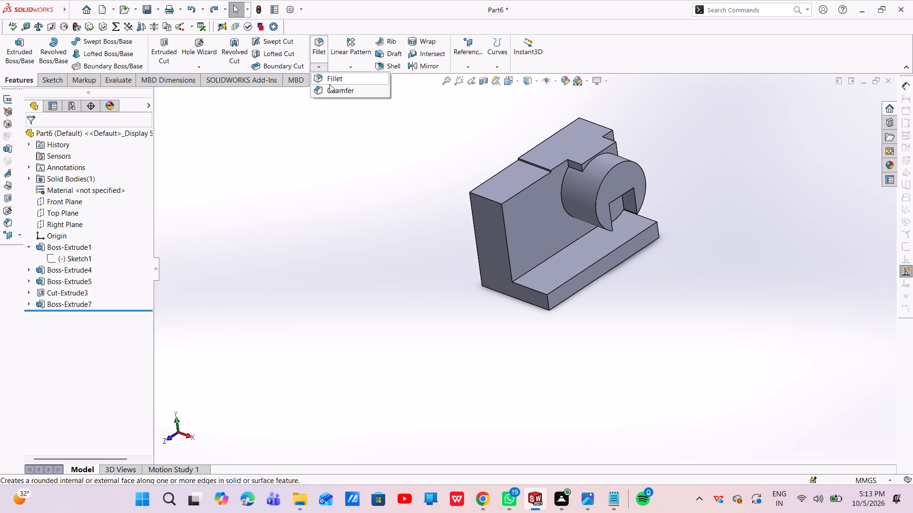
{"action": "left_click", "coordinate": [331, 90]}
{"action": "left_click", "coordinate": [489, 199]}
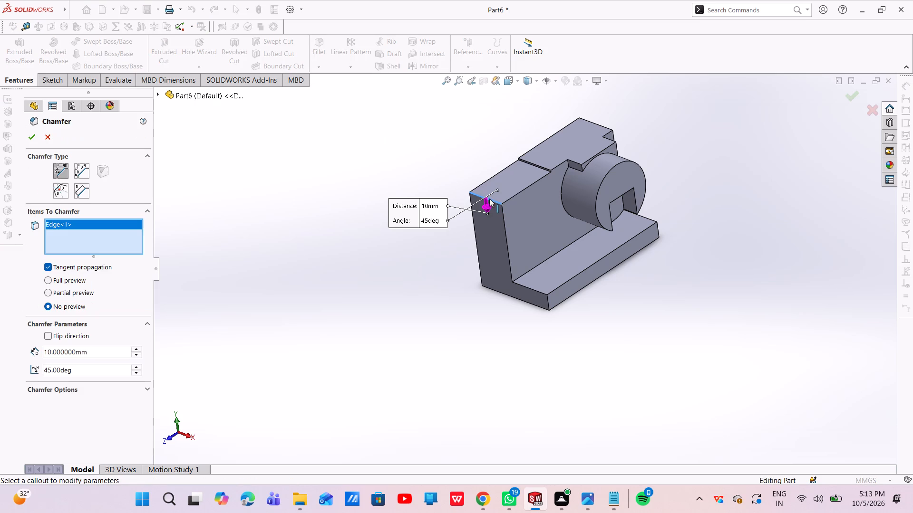
{"action": "left_click", "coordinate": [58, 172]}
{"action": "left_click", "coordinate": [29, 135]}
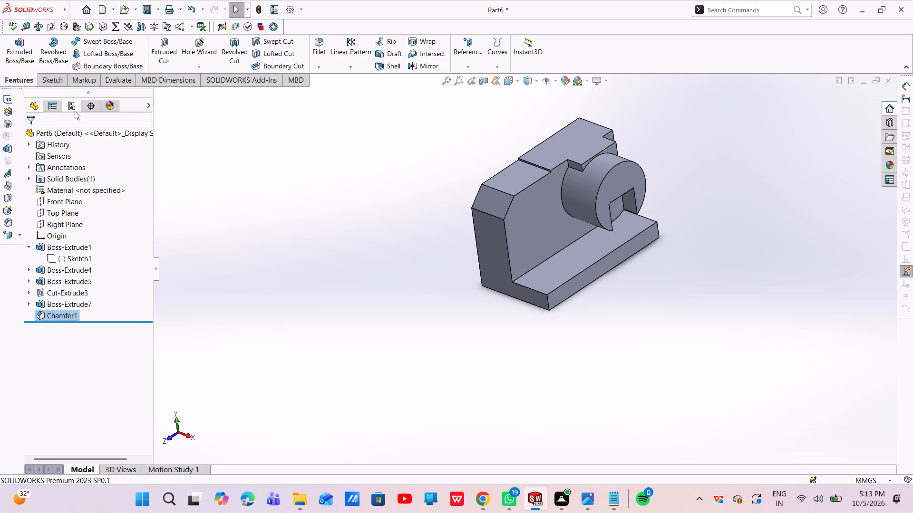
Create a reference plane offset 10 mm from the chamfer face, with the offset flipped into the block.
{"action": "left_click", "coordinate": [467, 67]}
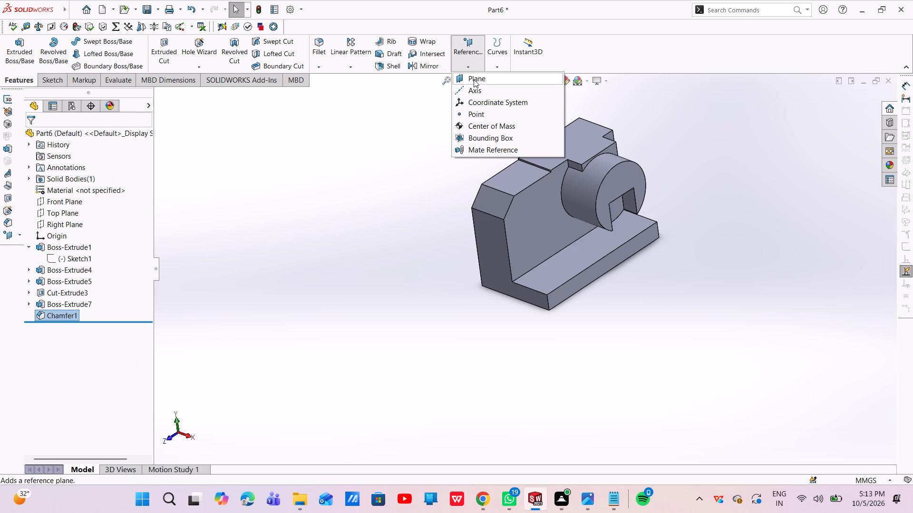
{"action": "left_click", "coordinate": [475, 76]}
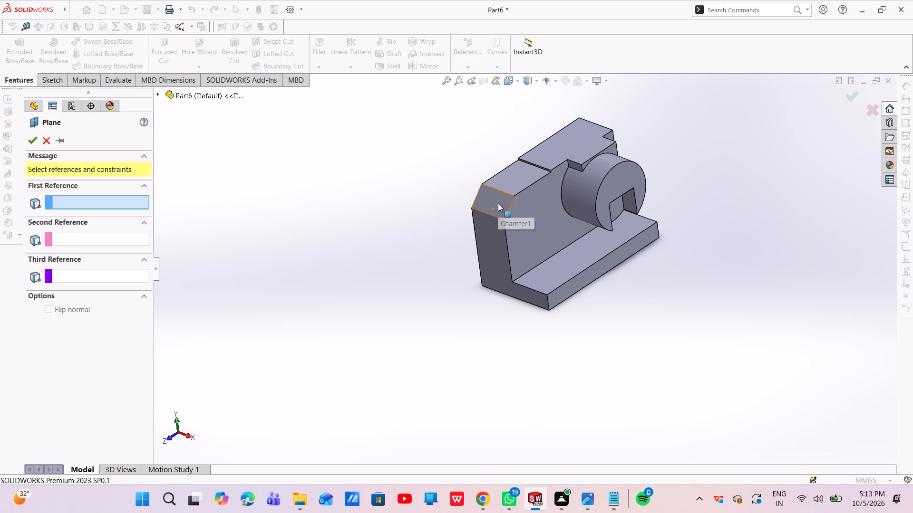
{"action": "left_click", "coordinate": [498, 203]}
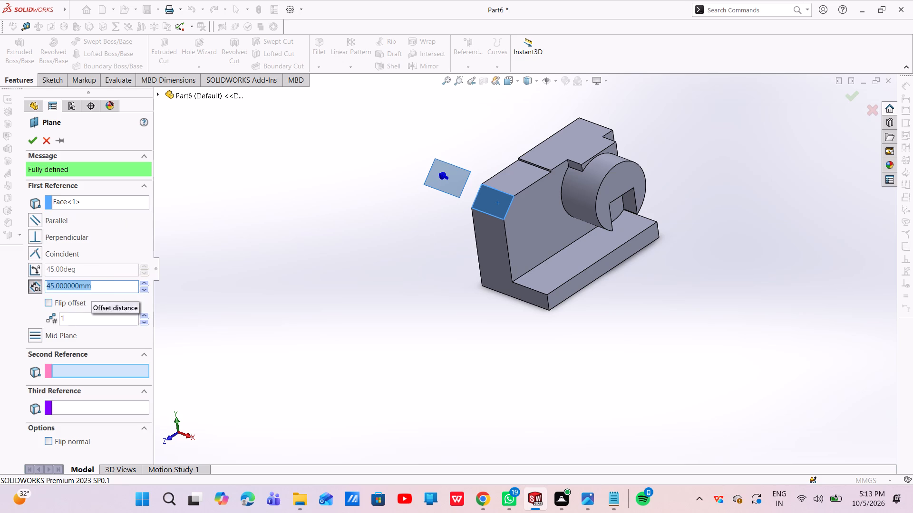
{"action": "left_click", "coordinate": [44, 303]}
{"action": "left_click", "coordinate": [48, 303]}
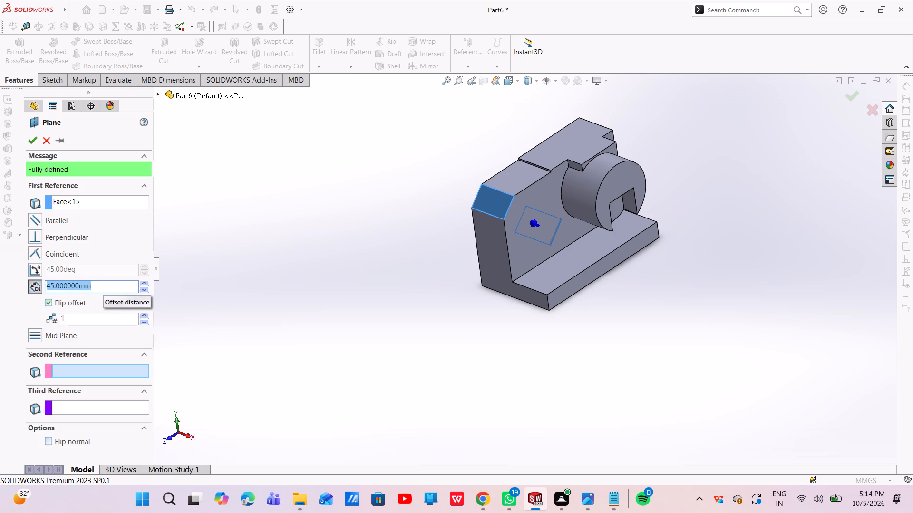
{"action": "key", "text": "BackSpace"}
{"action": "key", "text": "BackSpace"}
{"action": "key", "text": "BackSpace"}
{"action": "key", "text": "BackSpace"}
{"action": "key", "text": "BackSpace"}
{"action": "key", "text": "BackSpace"}
{"action": "type", "text": "10"}
{"action": "key", "text": "Return"}
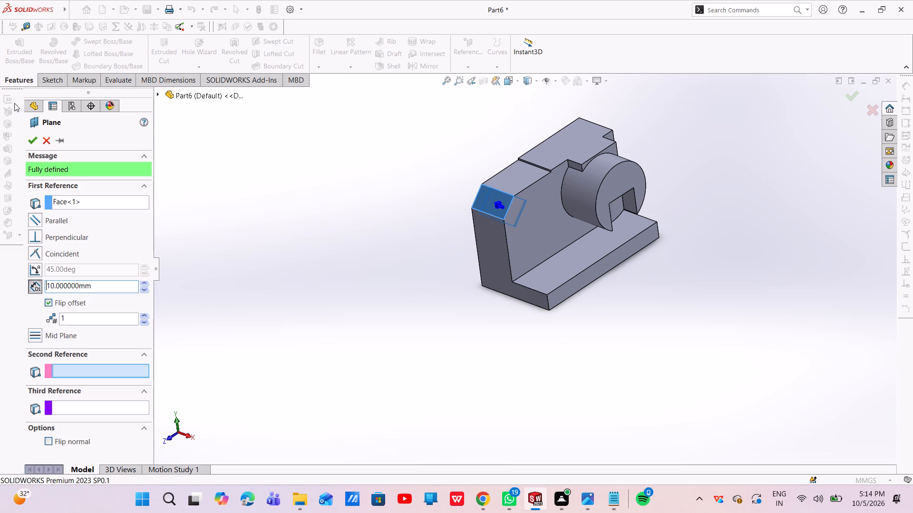
{"action": "left_click", "coordinate": [32, 107]}
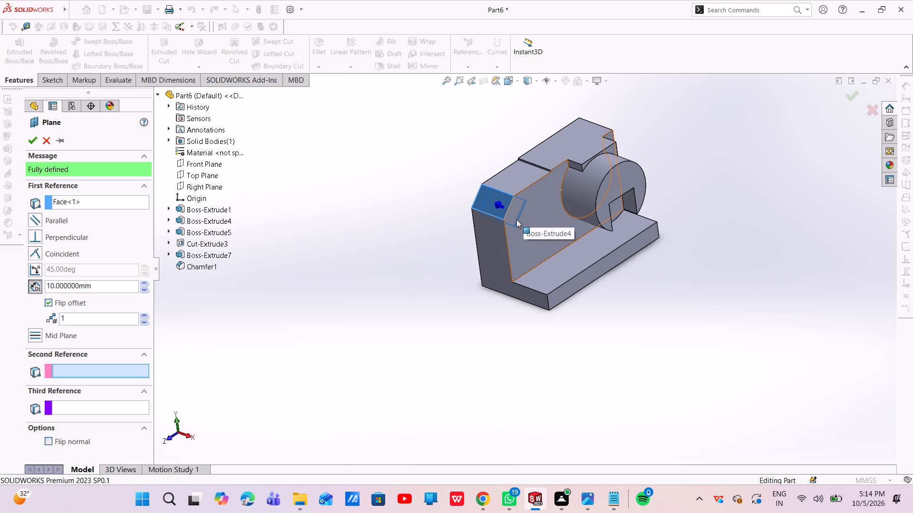
{"action": "left_click", "coordinate": [28, 141]}
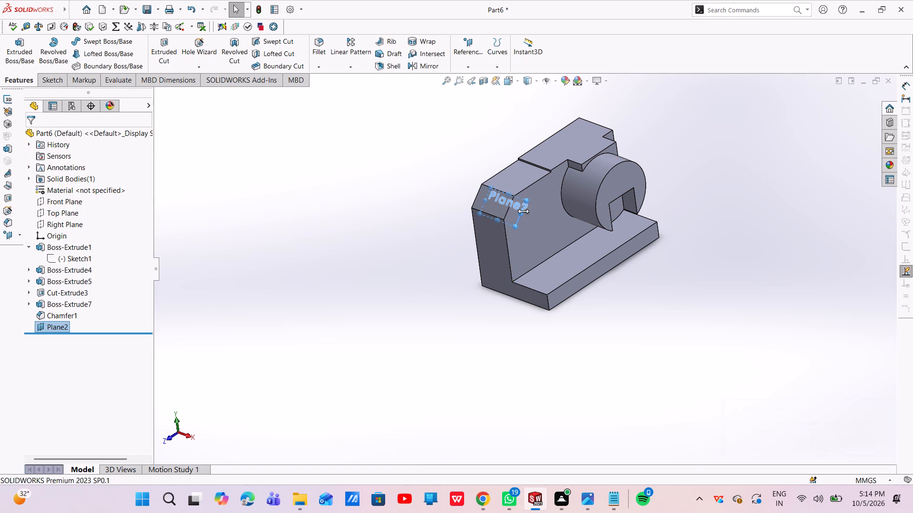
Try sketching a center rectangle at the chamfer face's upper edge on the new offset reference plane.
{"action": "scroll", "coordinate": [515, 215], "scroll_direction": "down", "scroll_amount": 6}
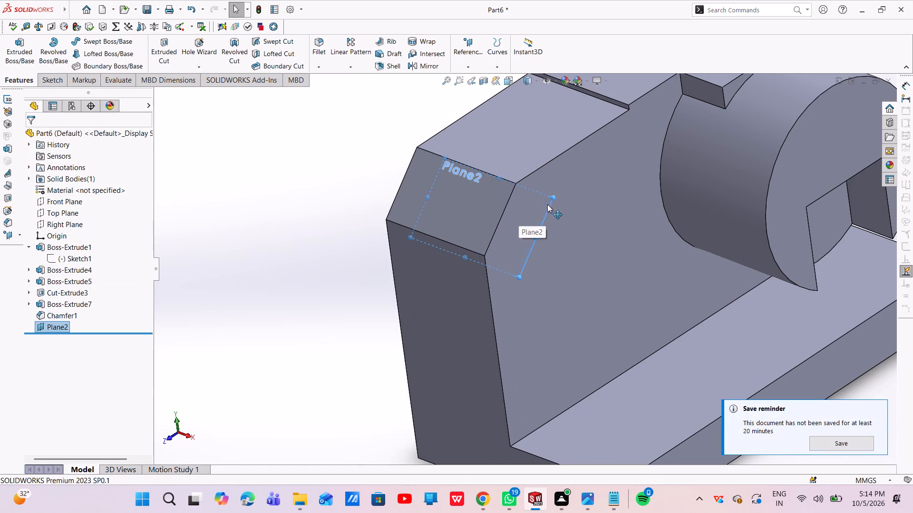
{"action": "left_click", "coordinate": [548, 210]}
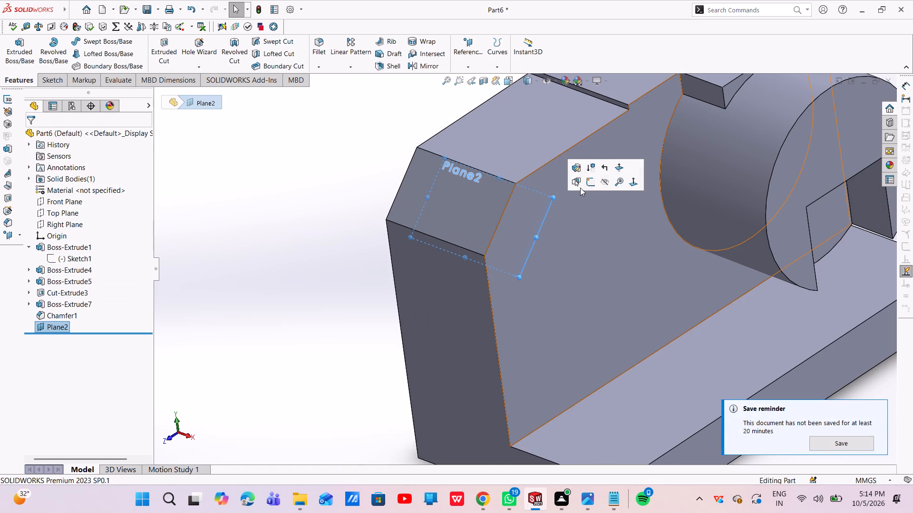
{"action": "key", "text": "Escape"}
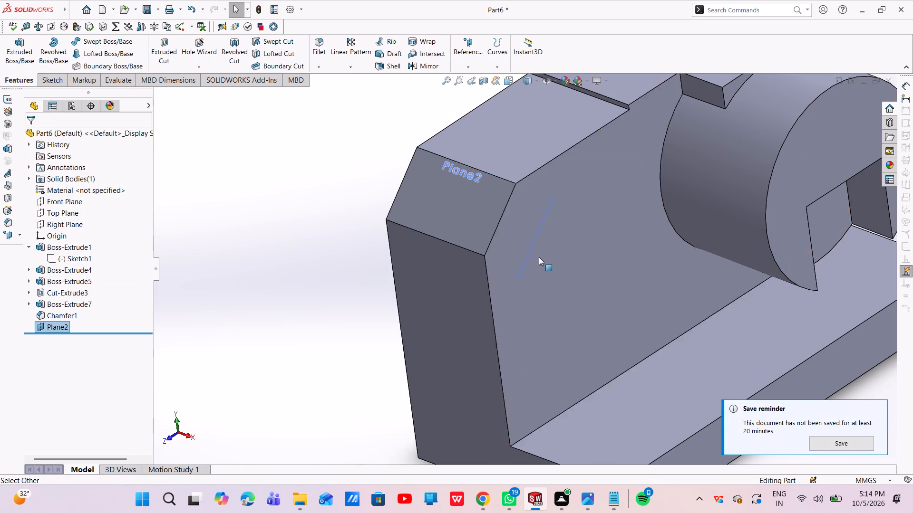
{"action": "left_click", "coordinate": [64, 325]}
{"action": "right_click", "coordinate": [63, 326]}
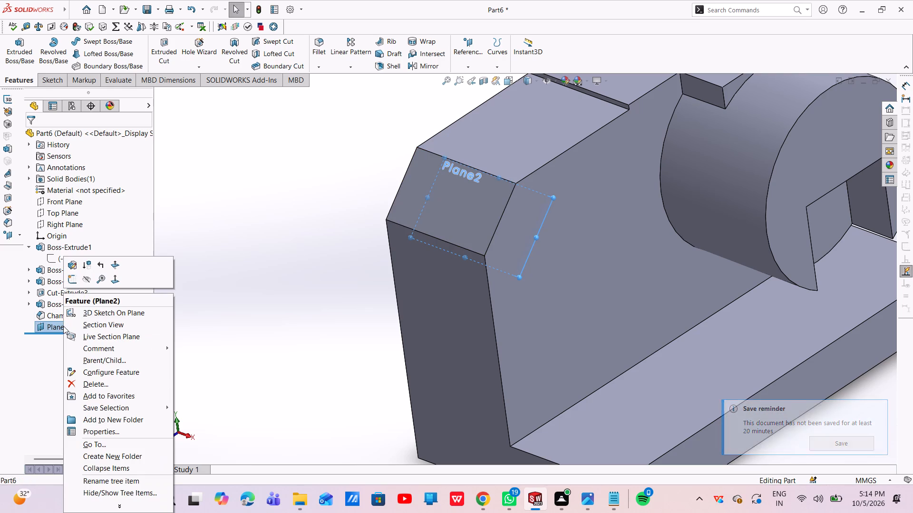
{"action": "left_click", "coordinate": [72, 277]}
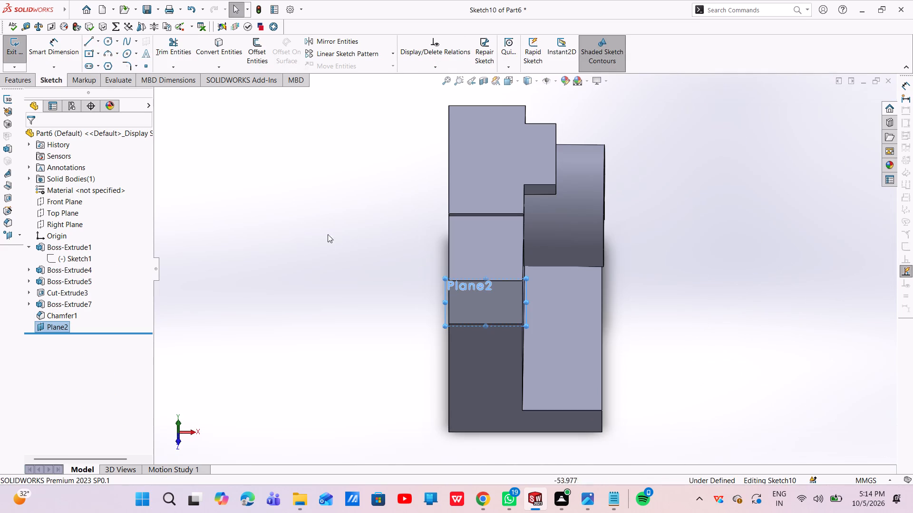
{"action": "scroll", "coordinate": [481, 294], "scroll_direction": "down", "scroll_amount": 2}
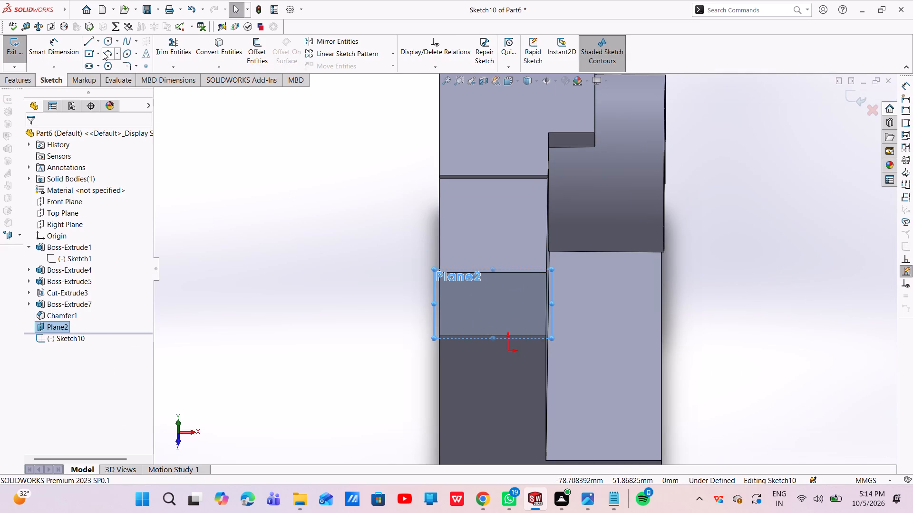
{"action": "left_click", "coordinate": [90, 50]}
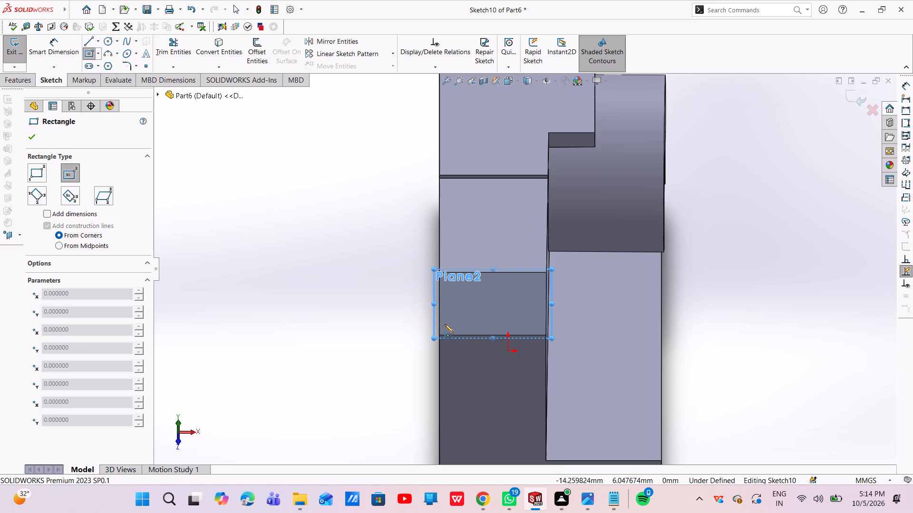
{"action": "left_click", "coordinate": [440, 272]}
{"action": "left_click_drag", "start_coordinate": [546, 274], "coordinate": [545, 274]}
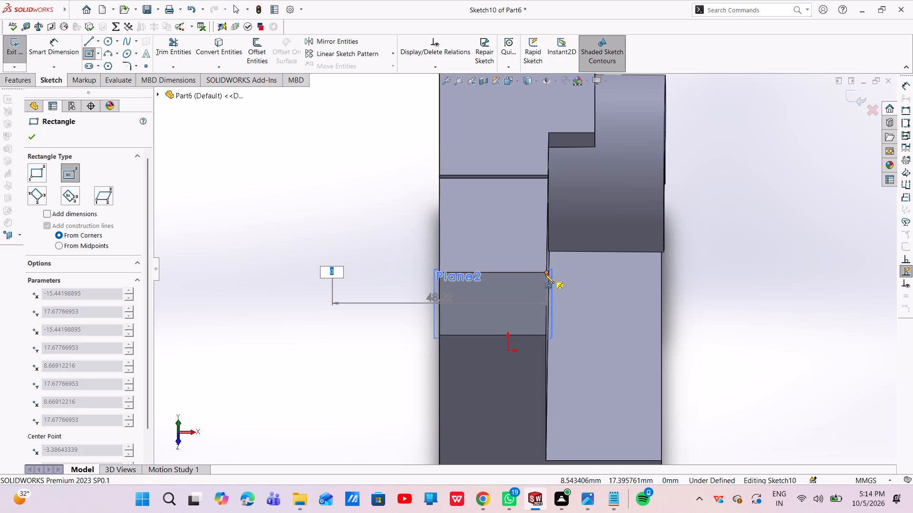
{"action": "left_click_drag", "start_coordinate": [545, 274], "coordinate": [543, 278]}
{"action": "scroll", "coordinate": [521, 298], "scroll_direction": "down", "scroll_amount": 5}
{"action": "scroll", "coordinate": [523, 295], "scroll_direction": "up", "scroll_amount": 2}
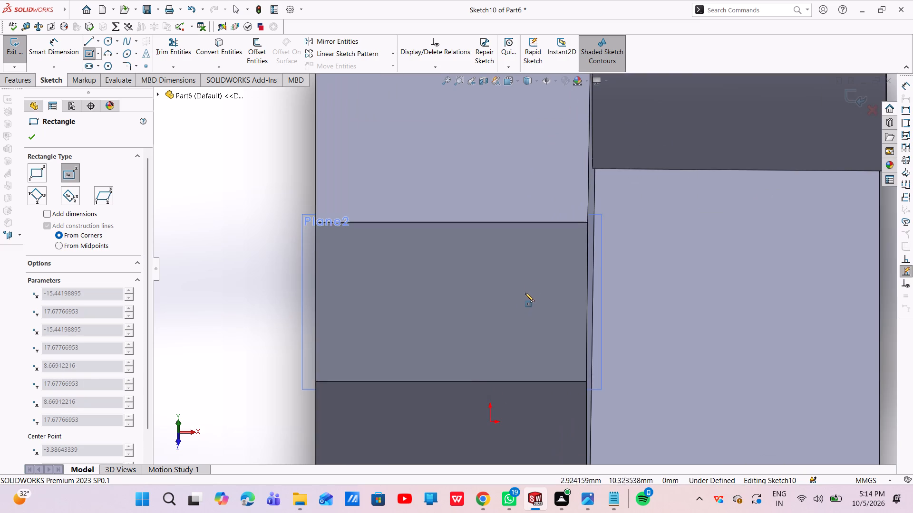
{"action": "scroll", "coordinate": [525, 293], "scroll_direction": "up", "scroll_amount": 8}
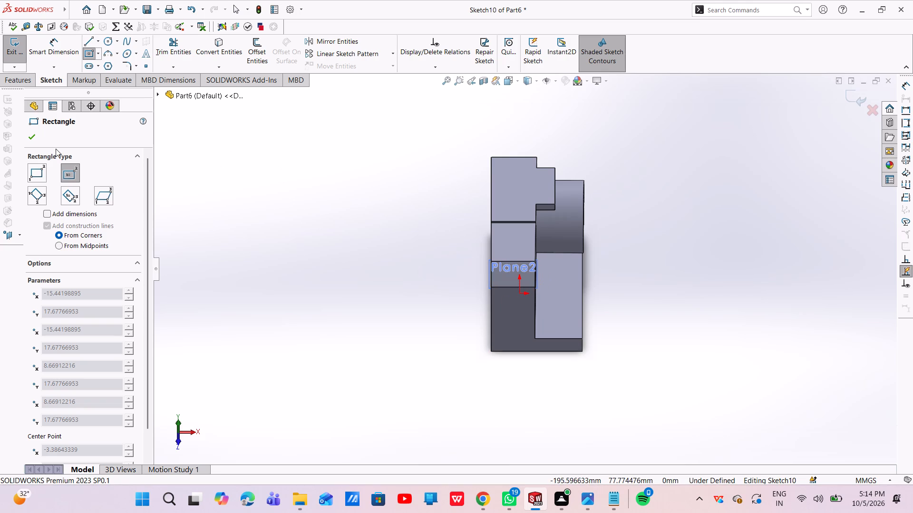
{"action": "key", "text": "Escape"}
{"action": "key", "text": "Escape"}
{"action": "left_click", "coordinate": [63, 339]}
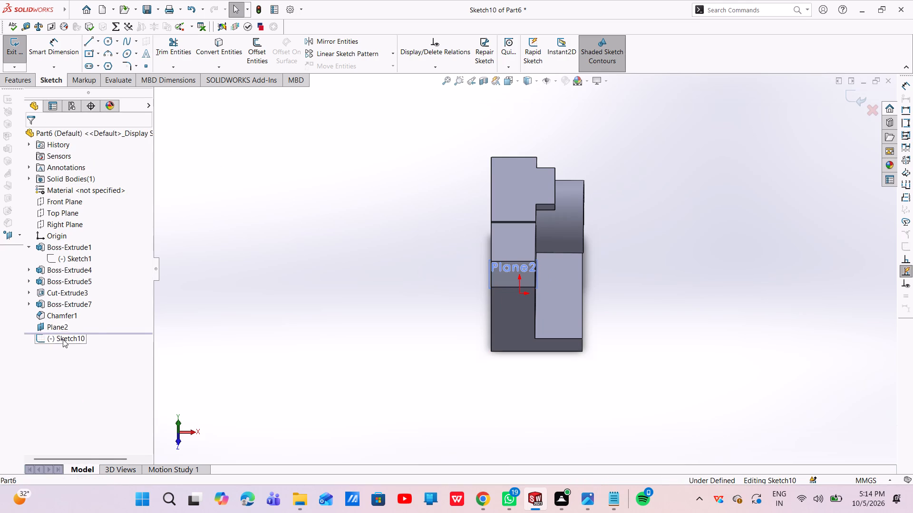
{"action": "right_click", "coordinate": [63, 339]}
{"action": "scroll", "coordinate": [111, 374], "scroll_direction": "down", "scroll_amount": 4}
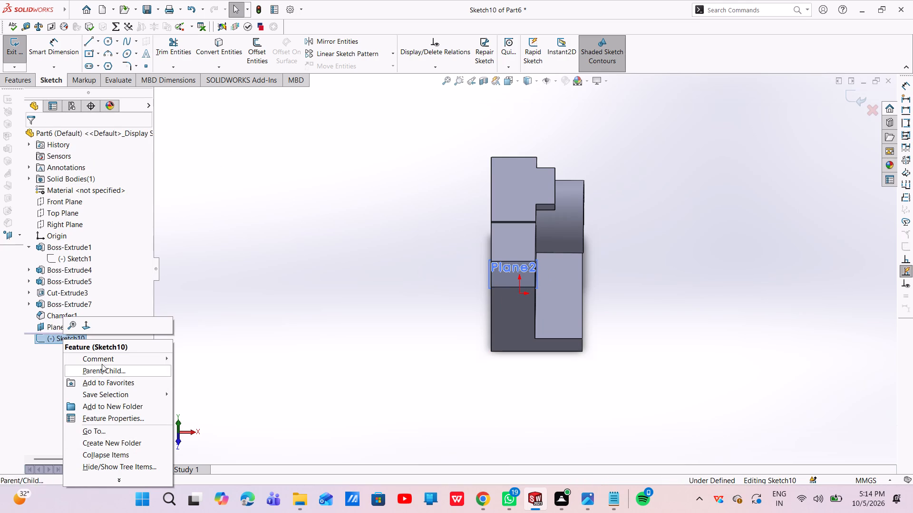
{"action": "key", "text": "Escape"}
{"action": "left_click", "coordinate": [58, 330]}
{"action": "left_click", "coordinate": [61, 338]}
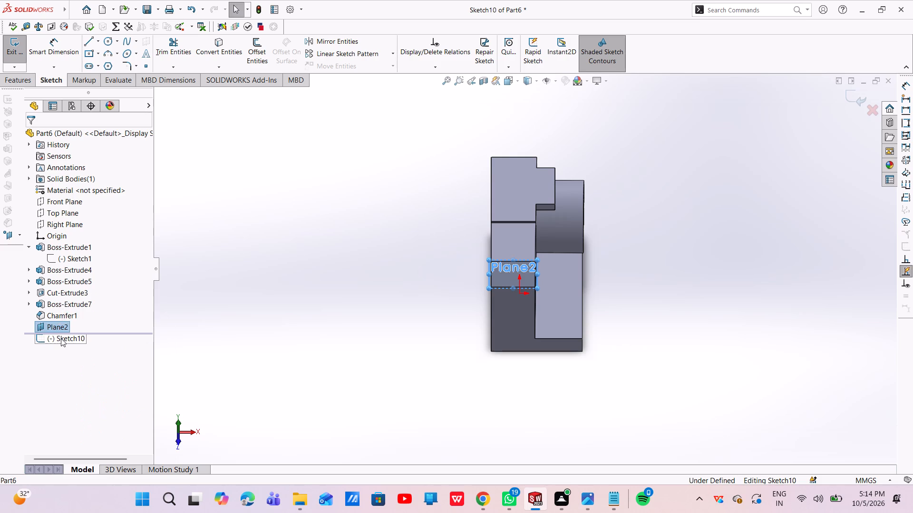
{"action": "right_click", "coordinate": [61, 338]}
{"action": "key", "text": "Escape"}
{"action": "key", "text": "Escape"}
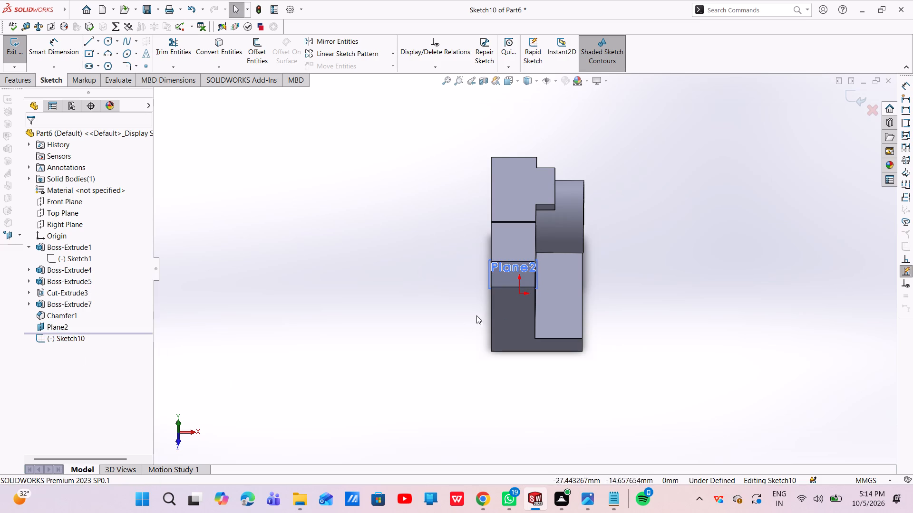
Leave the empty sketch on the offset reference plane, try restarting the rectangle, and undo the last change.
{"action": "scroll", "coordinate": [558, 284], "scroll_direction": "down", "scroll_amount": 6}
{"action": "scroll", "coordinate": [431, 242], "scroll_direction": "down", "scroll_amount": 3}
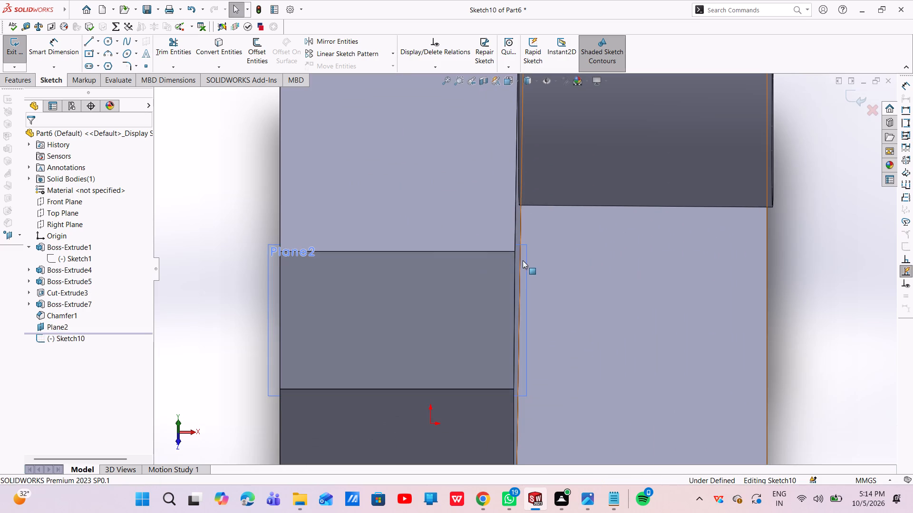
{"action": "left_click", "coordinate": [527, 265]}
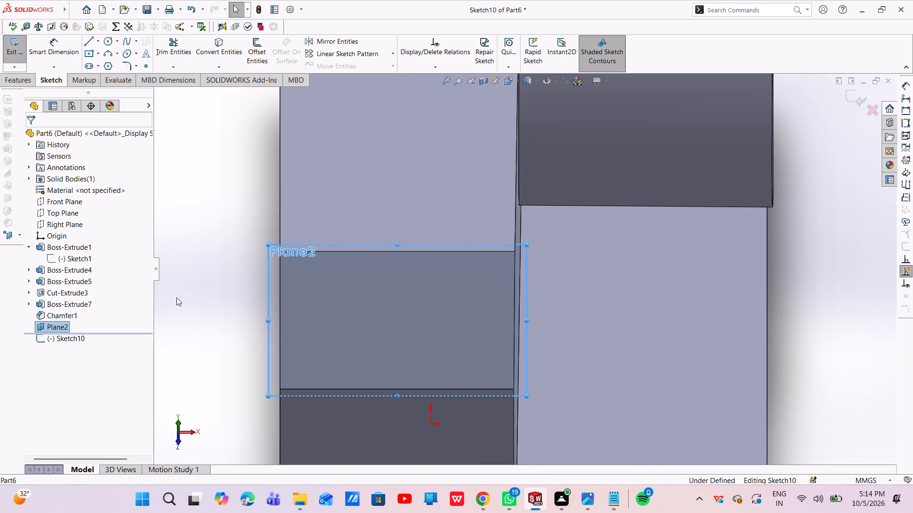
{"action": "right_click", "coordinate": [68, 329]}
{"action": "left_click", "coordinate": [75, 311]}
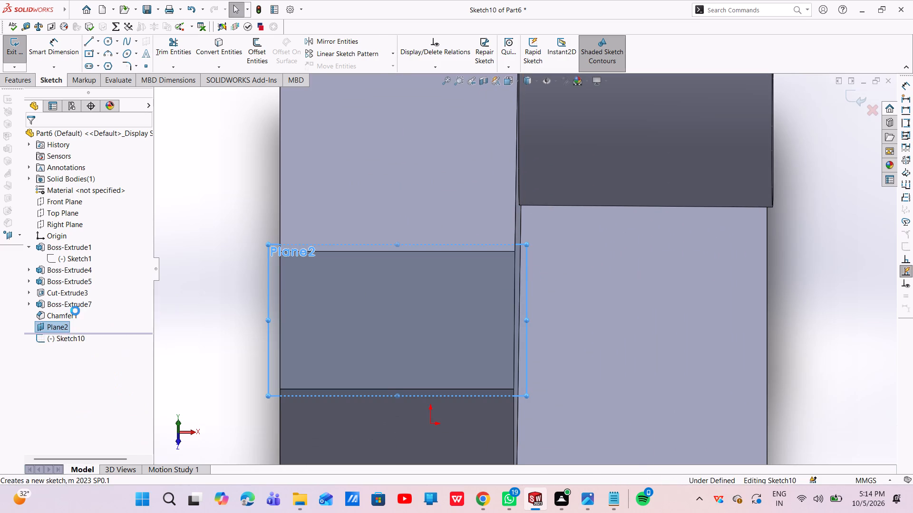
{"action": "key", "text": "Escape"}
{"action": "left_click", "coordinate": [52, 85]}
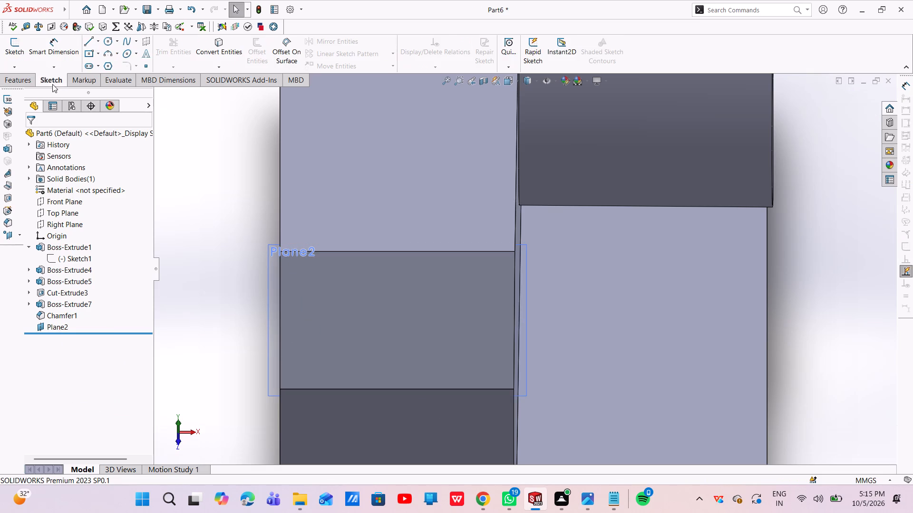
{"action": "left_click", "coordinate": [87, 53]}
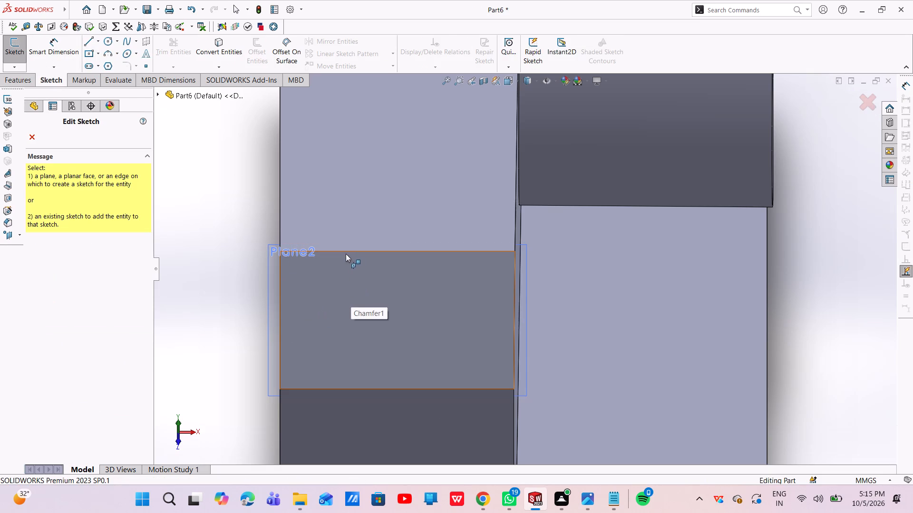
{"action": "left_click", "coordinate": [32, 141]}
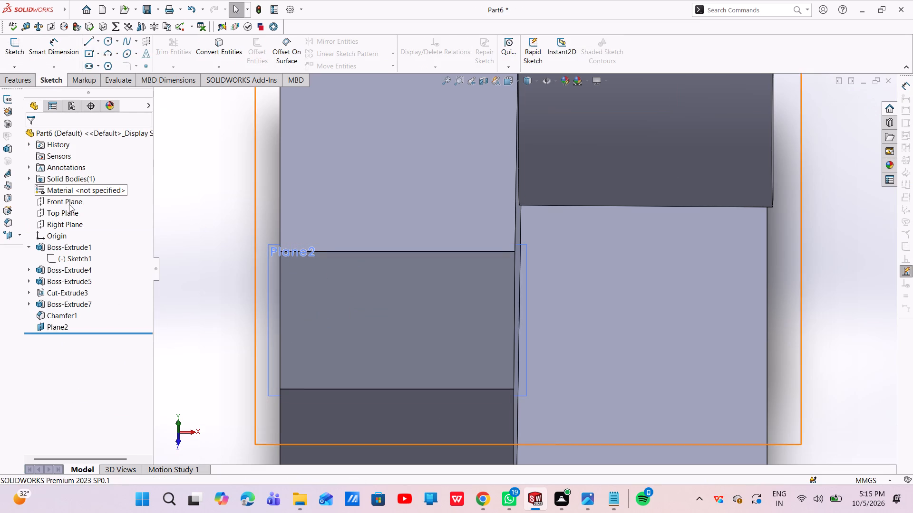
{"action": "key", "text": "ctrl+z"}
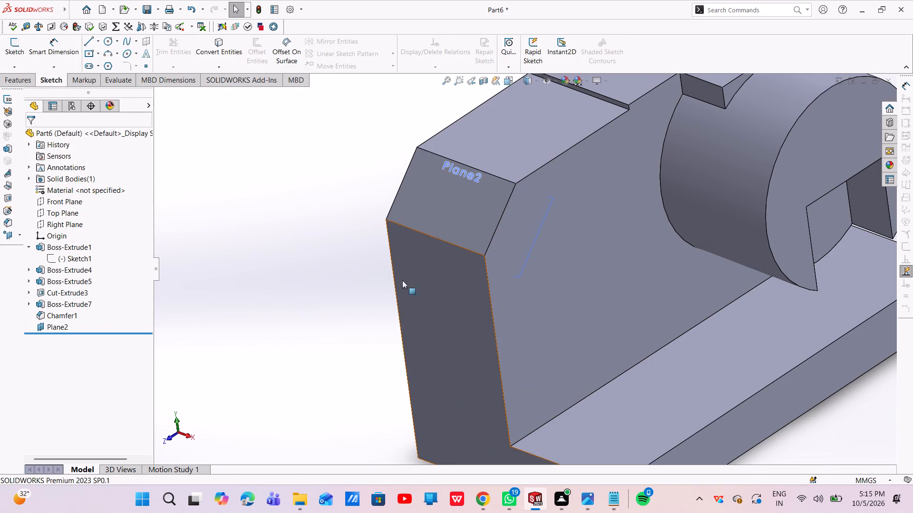
Start a new sketch on the reference plane offset from the chamfer face.
{"action": "left_click", "coordinate": [54, 327]}
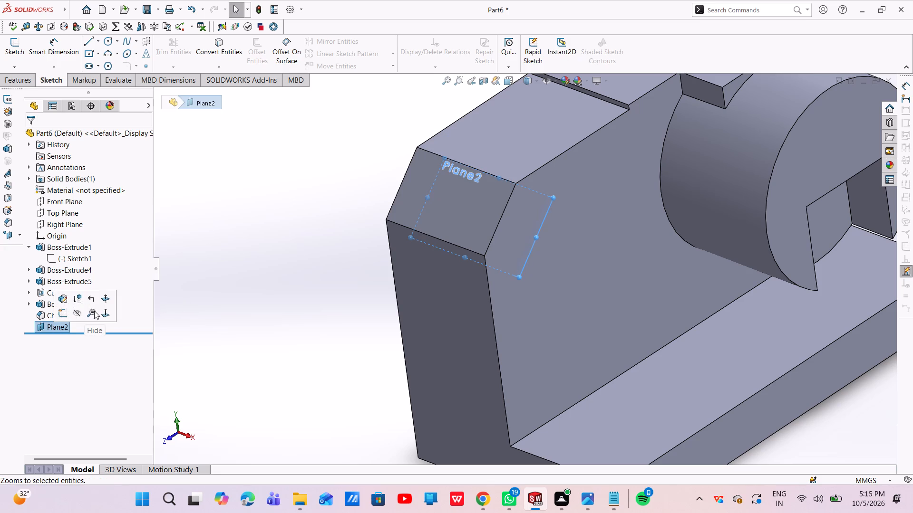
{"action": "left_click", "coordinate": [68, 313]}
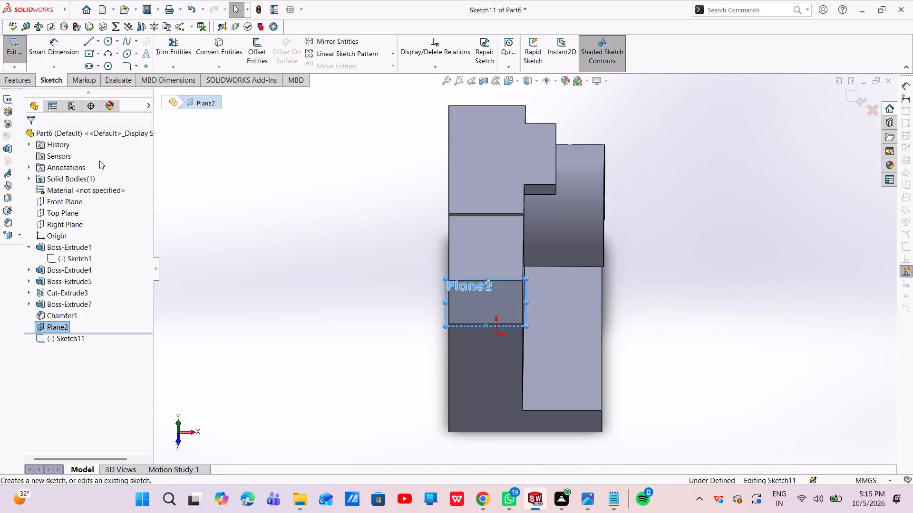
{"action": "left_click", "coordinate": [253, 127]}
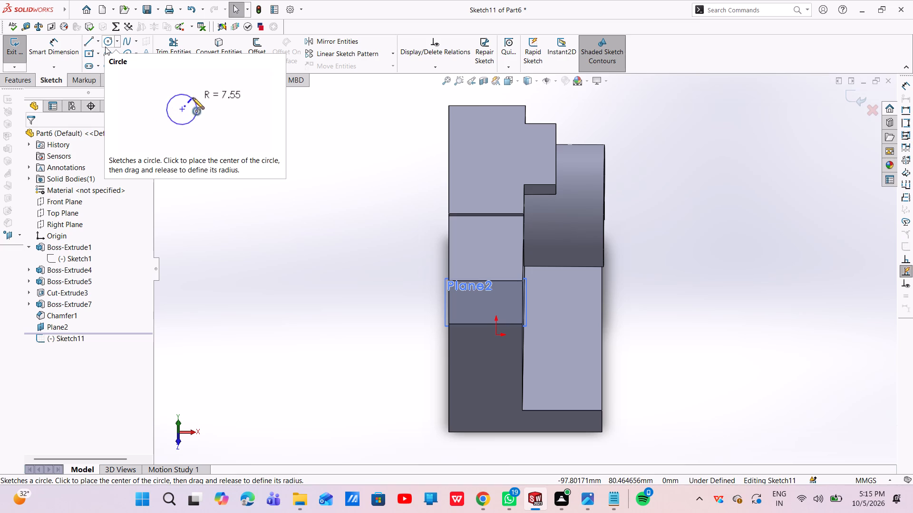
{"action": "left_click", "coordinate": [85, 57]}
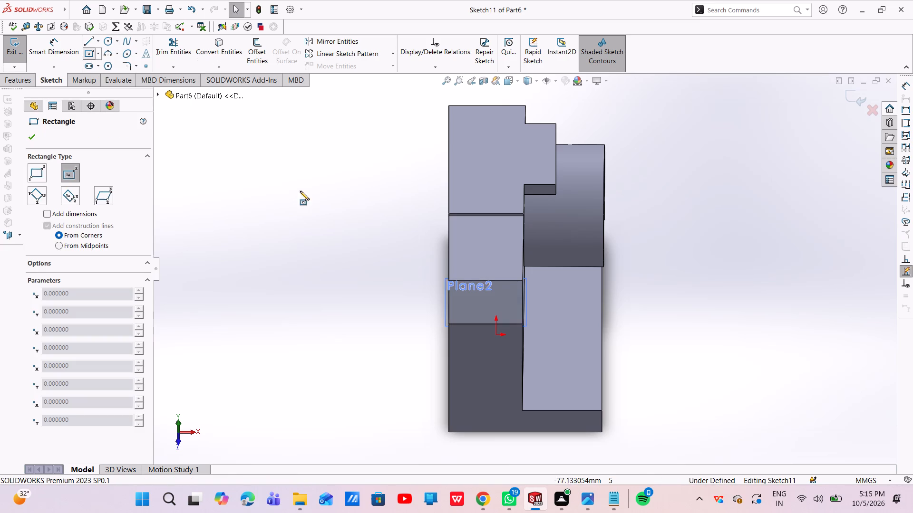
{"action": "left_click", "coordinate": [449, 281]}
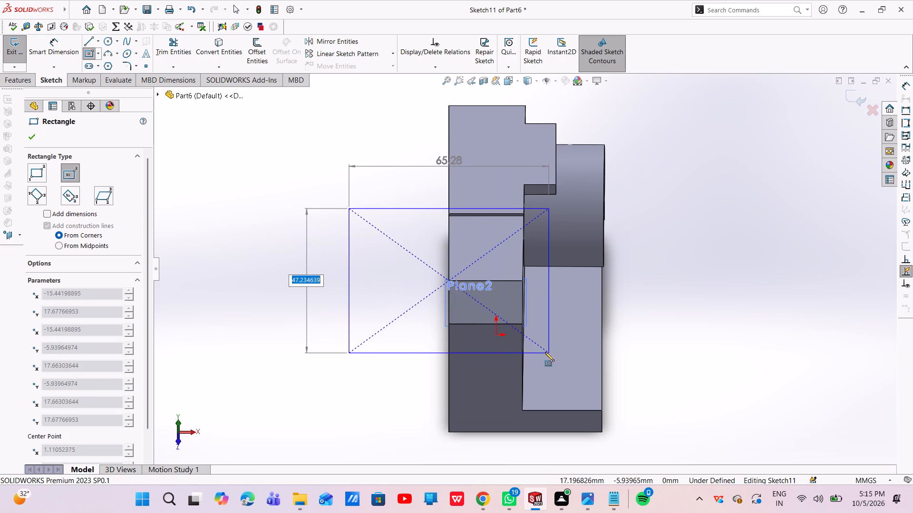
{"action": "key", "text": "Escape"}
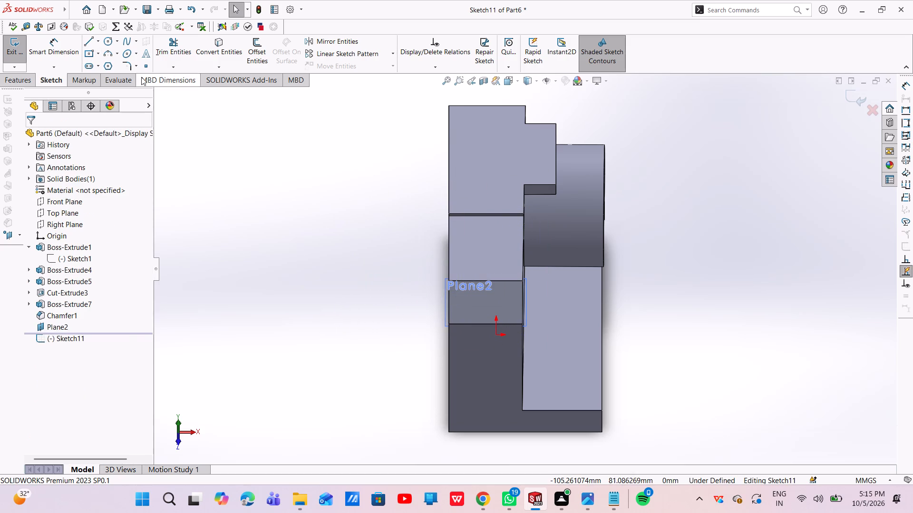
Sketch a corner rectangle about 24 by 42 mm from the chamfer face's upper outer corner to the block's lower inner corner.
{"action": "left_click", "coordinate": [101, 53]}
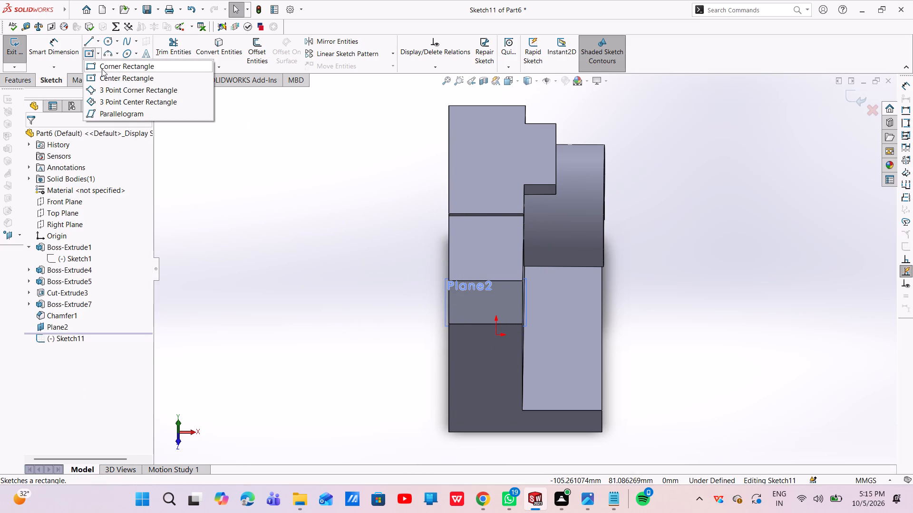
{"action": "left_click", "coordinate": [113, 68]}
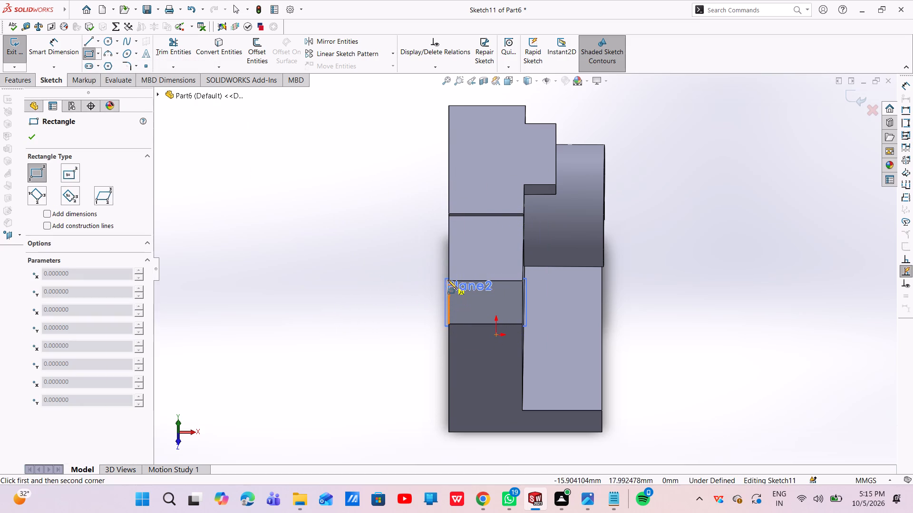
{"action": "left_click", "coordinate": [450, 281]}
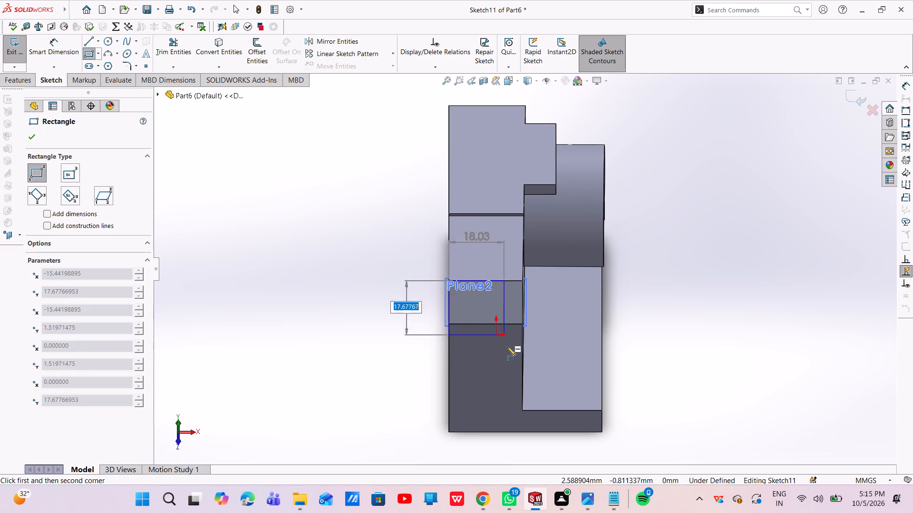
{"action": "left_click", "coordinate": [522, 413]}
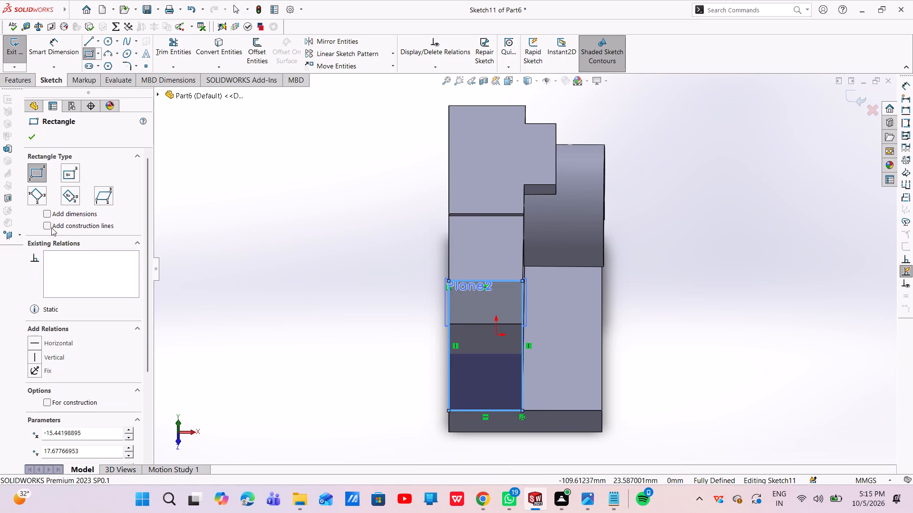
{"action": "left_click", "coordinate": [34, 136]}
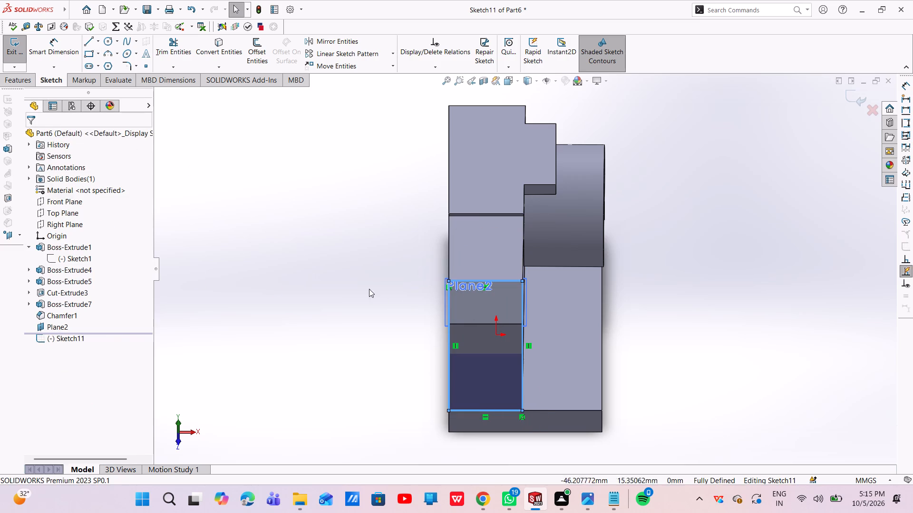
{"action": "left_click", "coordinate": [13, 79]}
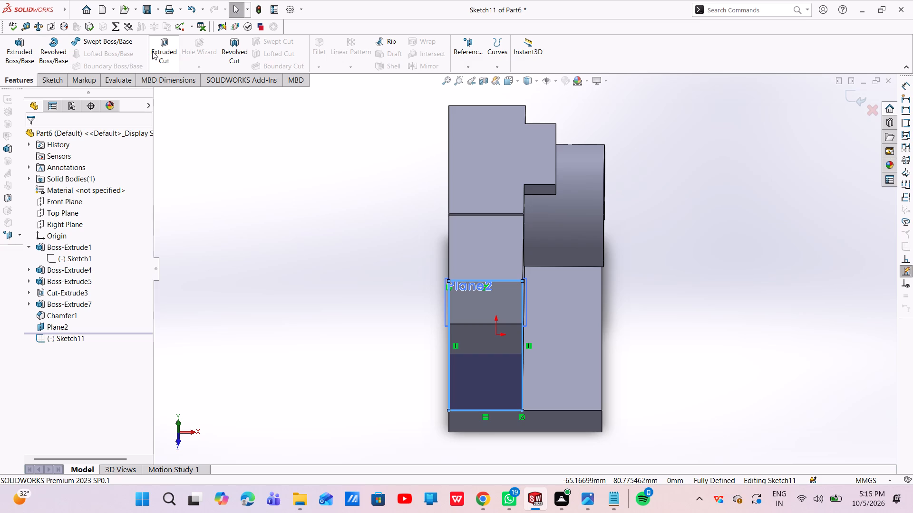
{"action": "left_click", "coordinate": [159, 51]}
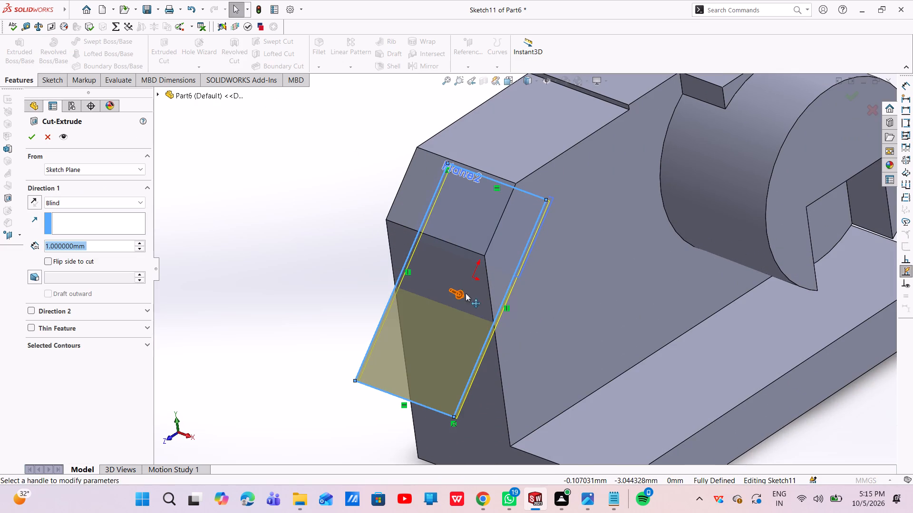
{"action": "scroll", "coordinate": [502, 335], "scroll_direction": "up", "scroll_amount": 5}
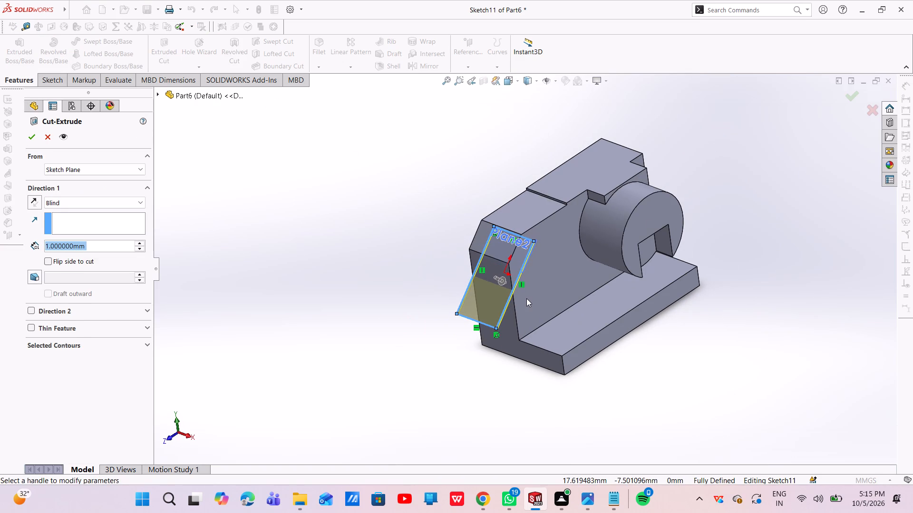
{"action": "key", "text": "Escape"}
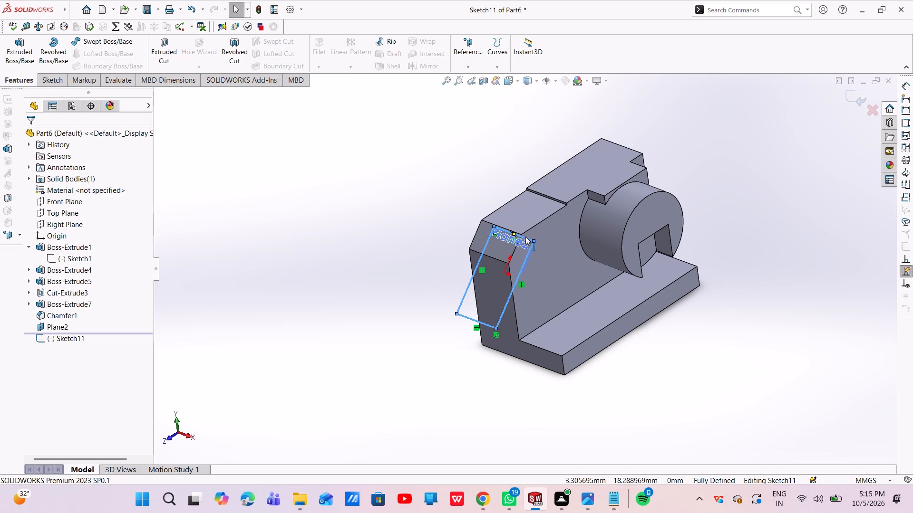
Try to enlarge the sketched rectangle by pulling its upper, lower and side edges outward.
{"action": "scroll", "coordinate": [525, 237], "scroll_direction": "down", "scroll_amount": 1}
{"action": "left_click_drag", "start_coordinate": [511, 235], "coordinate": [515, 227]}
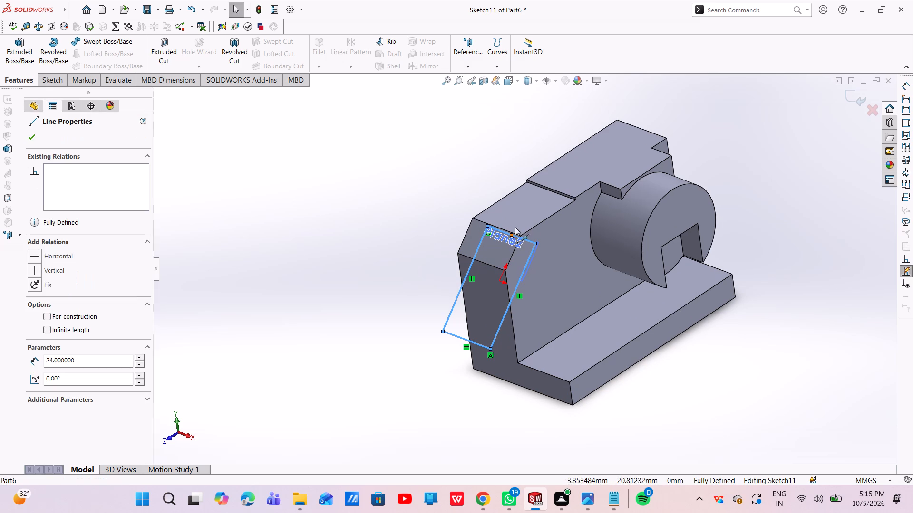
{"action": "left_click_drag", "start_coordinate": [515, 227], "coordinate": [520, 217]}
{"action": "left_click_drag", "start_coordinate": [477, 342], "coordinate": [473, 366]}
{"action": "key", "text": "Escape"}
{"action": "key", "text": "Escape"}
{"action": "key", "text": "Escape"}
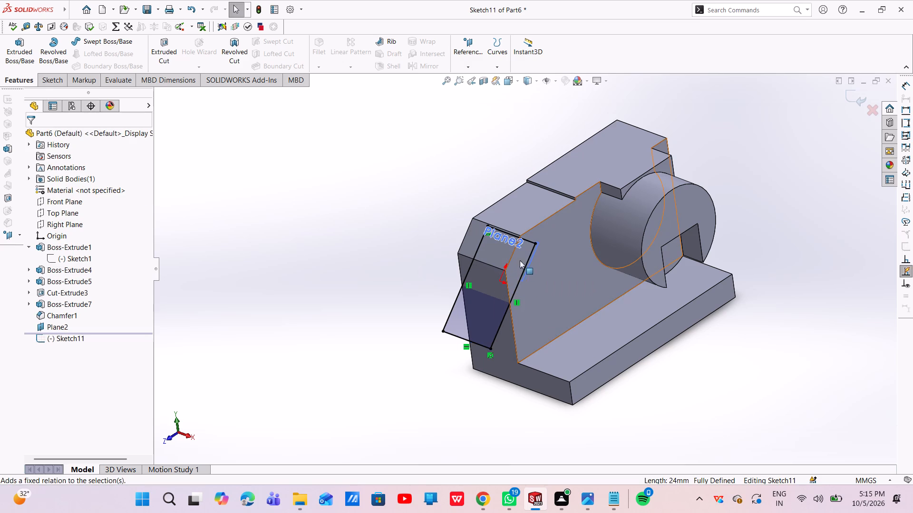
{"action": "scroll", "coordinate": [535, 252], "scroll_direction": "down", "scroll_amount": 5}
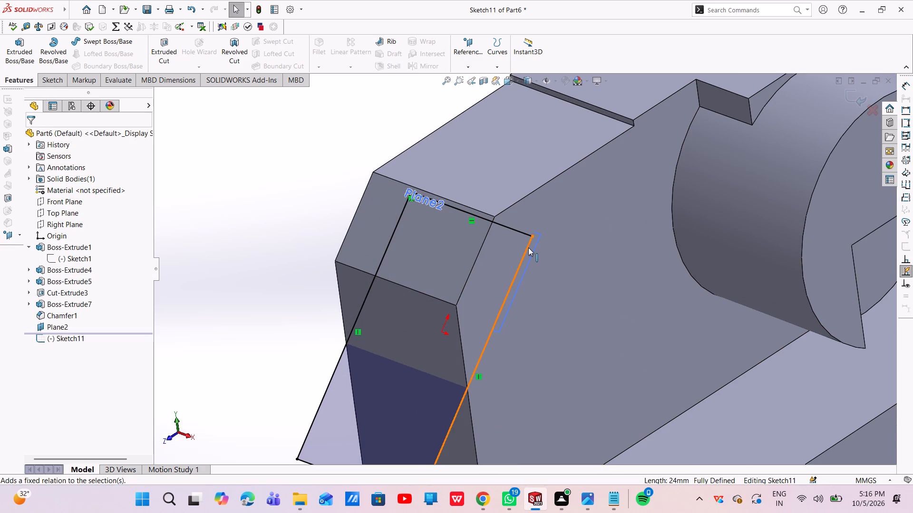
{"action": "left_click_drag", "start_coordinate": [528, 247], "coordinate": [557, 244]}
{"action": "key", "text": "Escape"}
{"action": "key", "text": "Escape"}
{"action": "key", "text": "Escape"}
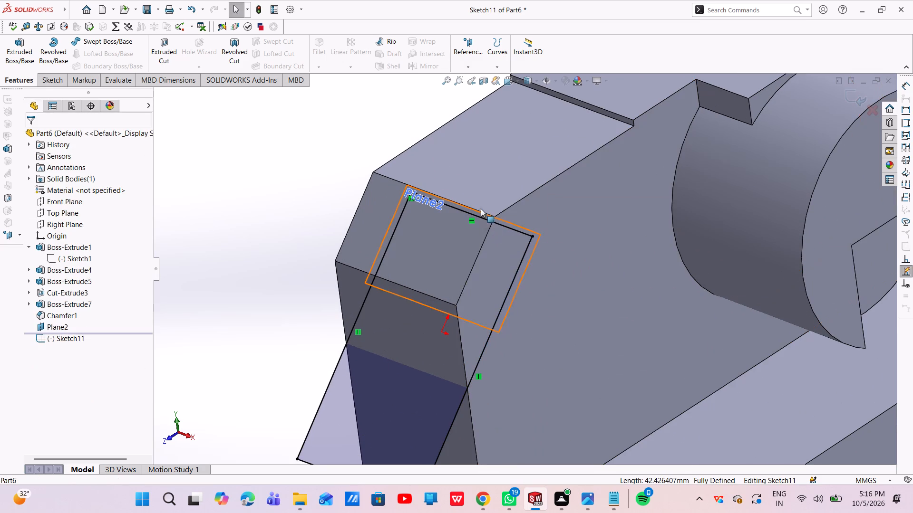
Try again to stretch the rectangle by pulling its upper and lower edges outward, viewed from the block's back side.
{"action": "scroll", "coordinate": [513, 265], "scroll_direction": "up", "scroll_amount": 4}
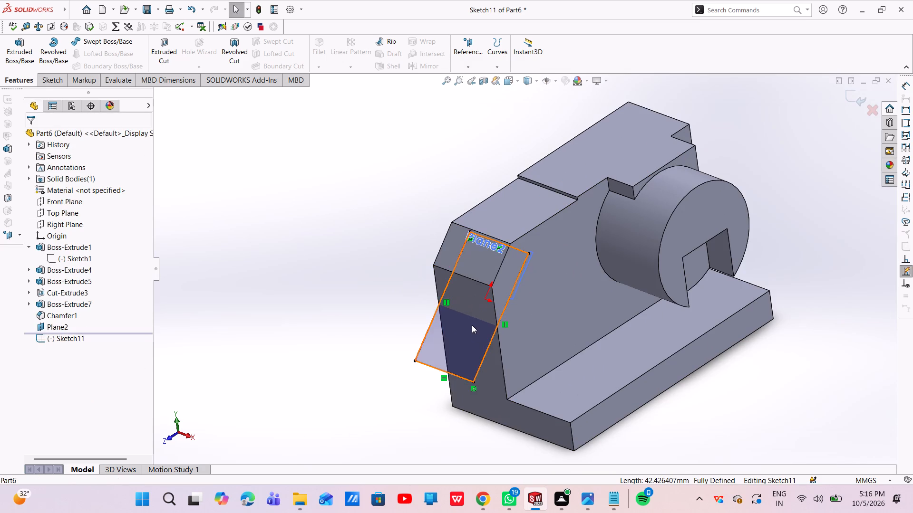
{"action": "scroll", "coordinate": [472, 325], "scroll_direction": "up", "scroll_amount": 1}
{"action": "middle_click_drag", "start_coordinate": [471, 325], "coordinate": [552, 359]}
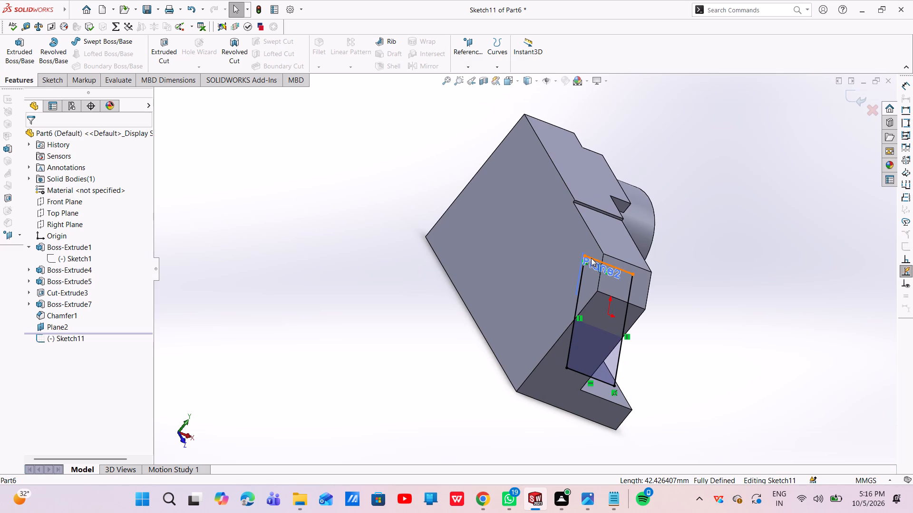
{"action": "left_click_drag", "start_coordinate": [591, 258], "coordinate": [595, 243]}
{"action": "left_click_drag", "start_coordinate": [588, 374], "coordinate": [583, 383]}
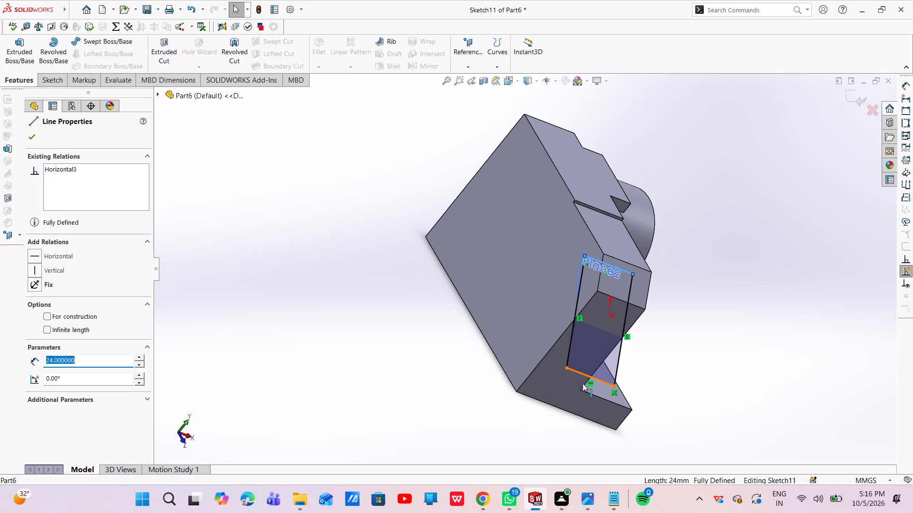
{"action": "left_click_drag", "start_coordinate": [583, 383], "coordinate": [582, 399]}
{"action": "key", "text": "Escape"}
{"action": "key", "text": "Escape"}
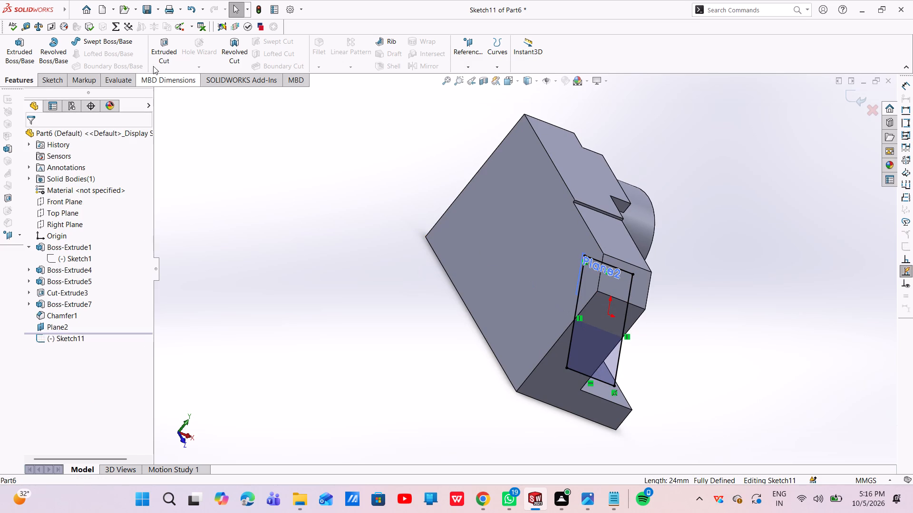
Add a driven dimension to the long side of the sketched rectangle.
{"action": "left_click", "coordinate": [43, 84]}
{"action": "left_click", "coordinate": [59, 49]}
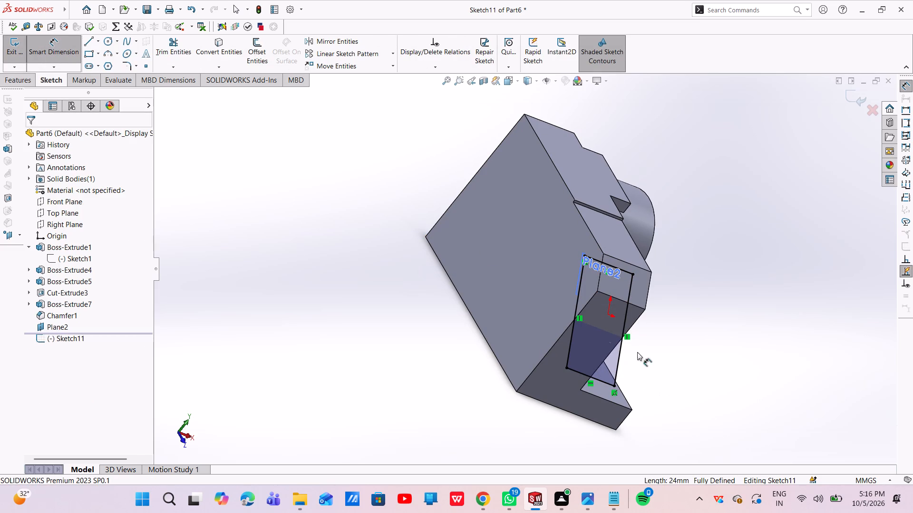
{"action": "left_click", "coordinate": [578, 301]}
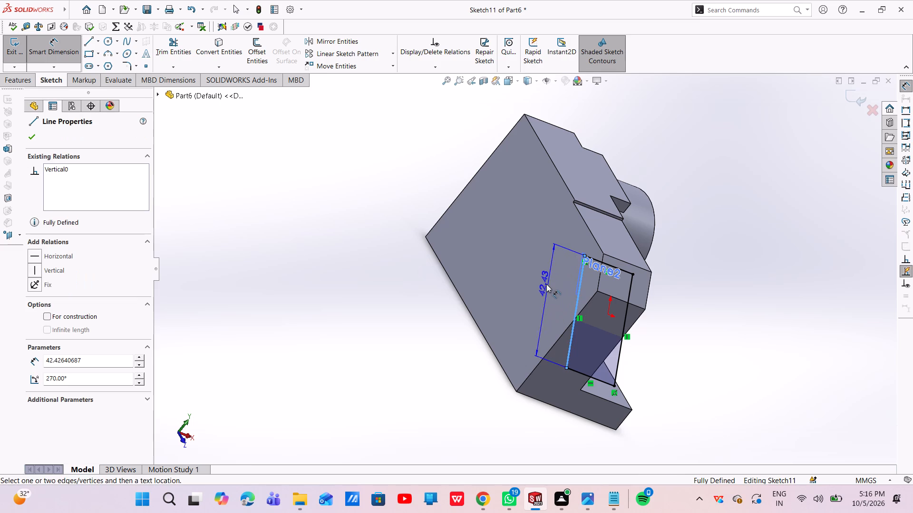
{"action": "left_click", "coordinate": [532, 285]}
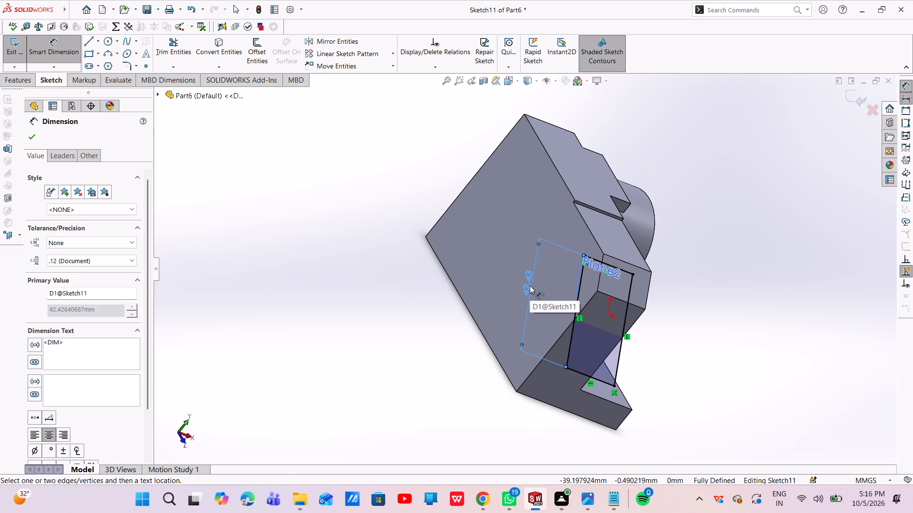
{"action": "left_click", "coordinate": [530, 285]}
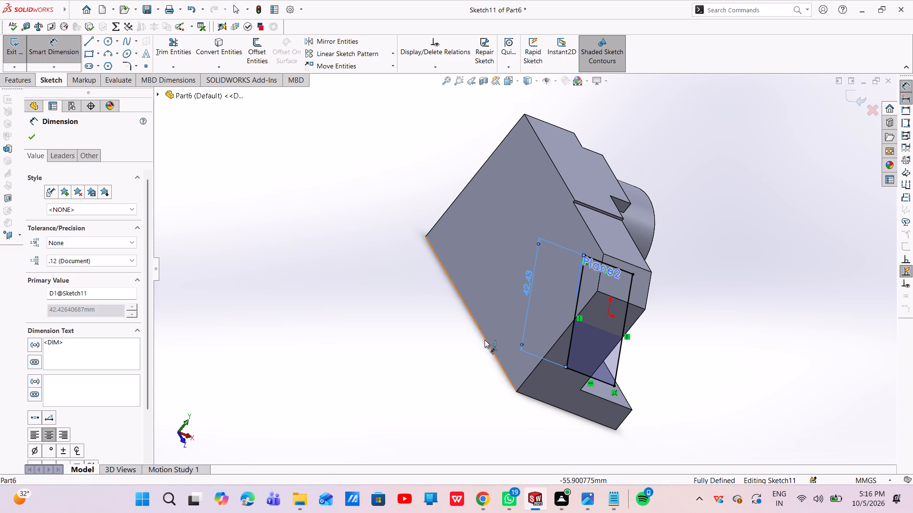
{"action": "key", "text": "Escape"}
{"action": "key", "text": "Escape"}
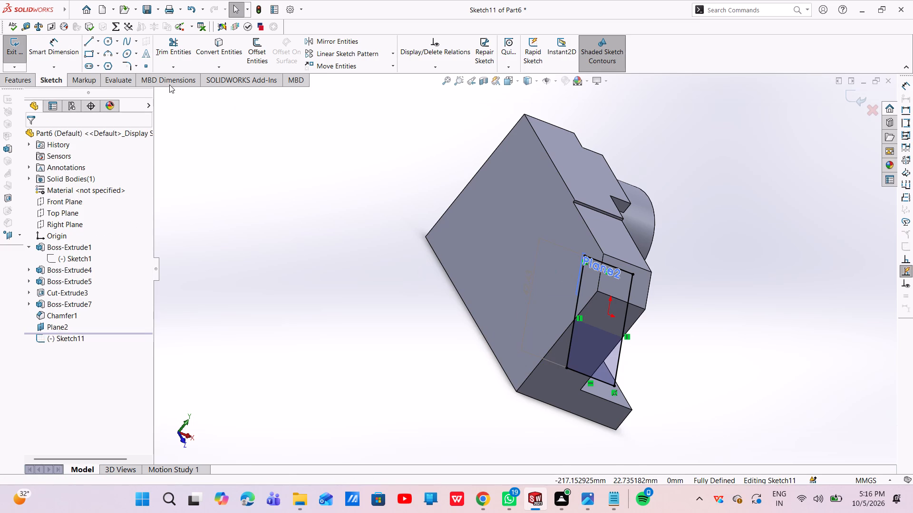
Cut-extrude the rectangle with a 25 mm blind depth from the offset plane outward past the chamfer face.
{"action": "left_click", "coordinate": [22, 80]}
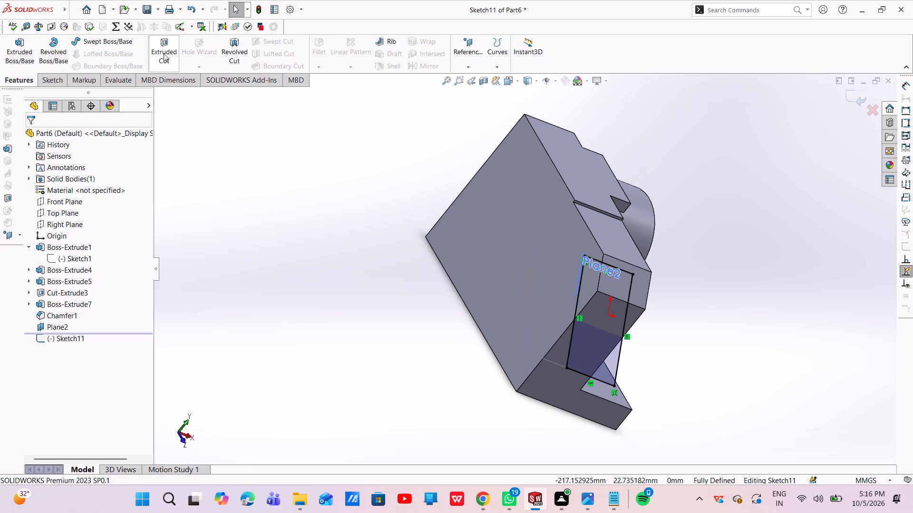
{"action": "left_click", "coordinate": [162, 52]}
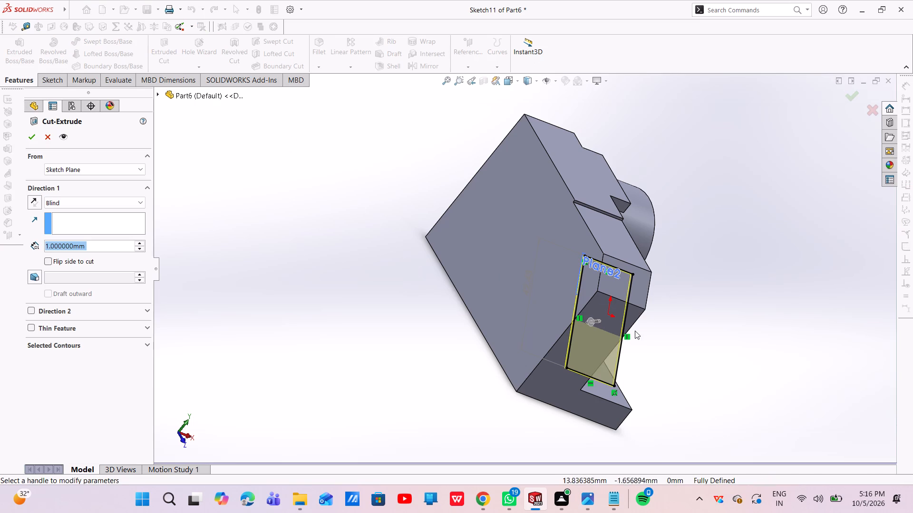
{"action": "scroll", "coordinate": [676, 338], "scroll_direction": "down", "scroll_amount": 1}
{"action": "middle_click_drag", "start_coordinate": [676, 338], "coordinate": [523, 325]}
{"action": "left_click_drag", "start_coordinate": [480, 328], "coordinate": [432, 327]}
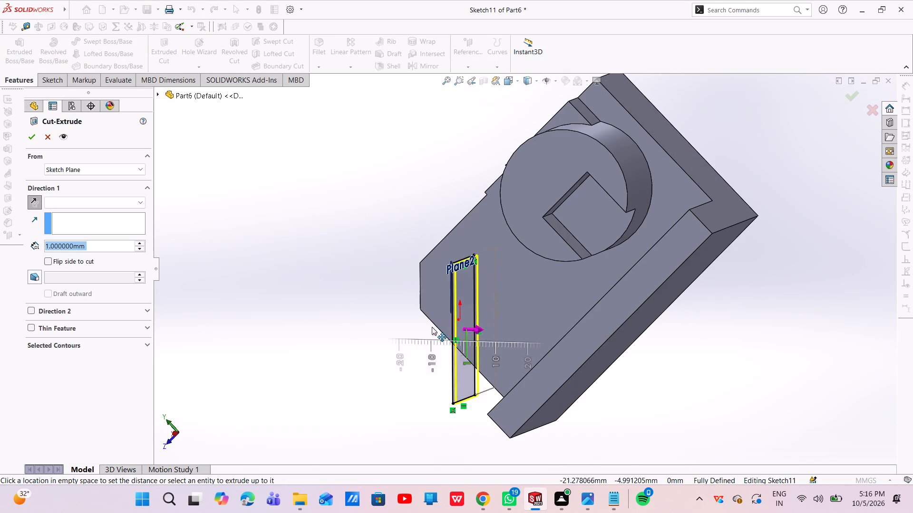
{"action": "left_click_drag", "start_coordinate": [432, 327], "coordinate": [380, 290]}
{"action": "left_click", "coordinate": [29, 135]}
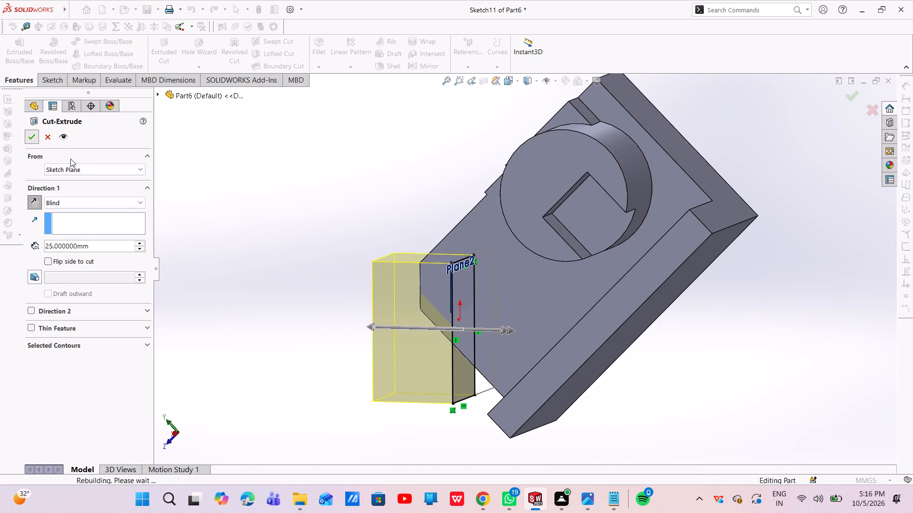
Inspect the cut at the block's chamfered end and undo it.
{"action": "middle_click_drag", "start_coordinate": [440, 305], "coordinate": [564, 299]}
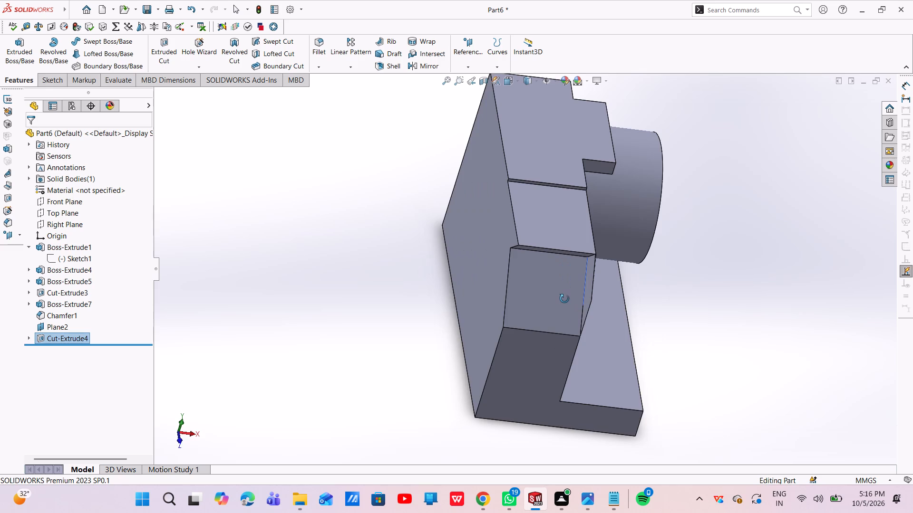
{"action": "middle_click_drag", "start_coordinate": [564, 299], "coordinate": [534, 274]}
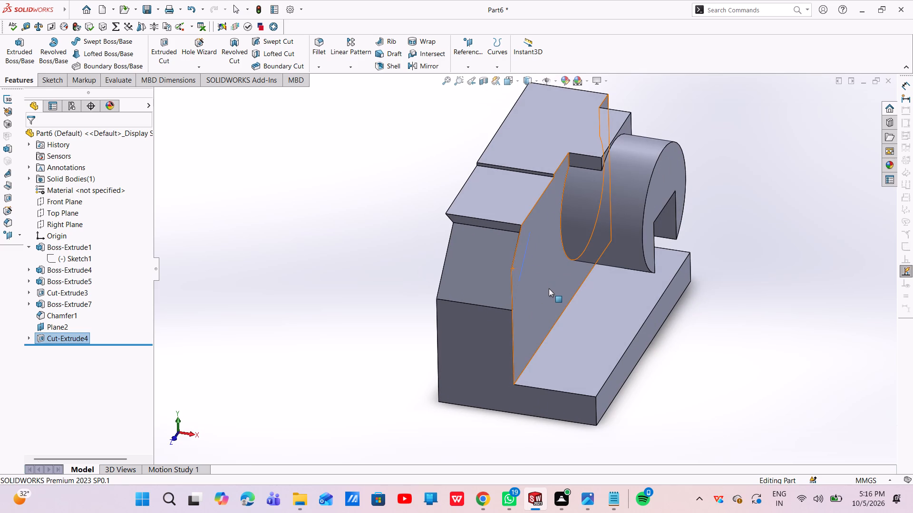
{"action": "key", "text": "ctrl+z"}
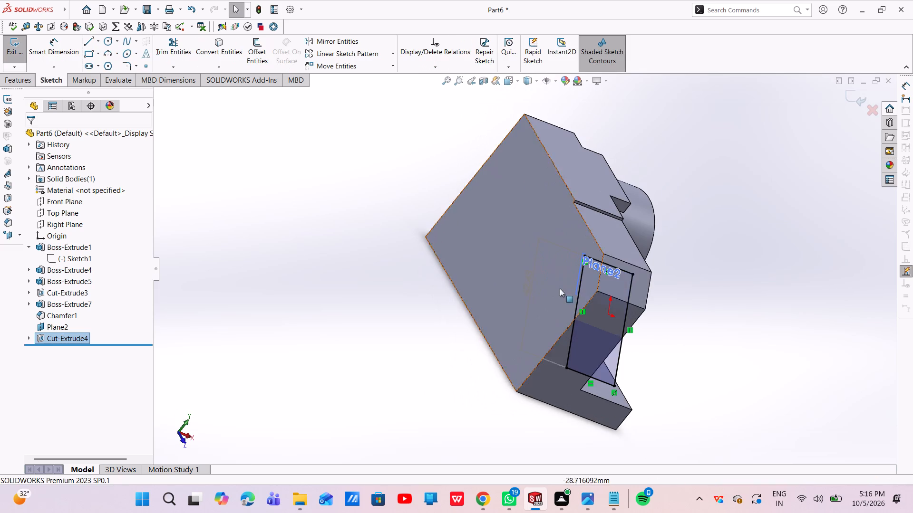
Undo the driven dimension, the sketched rectangle and its sketch, back to the bare offset plane at the chamfered end.
{"action": "key", "text": "ctrl+z"}
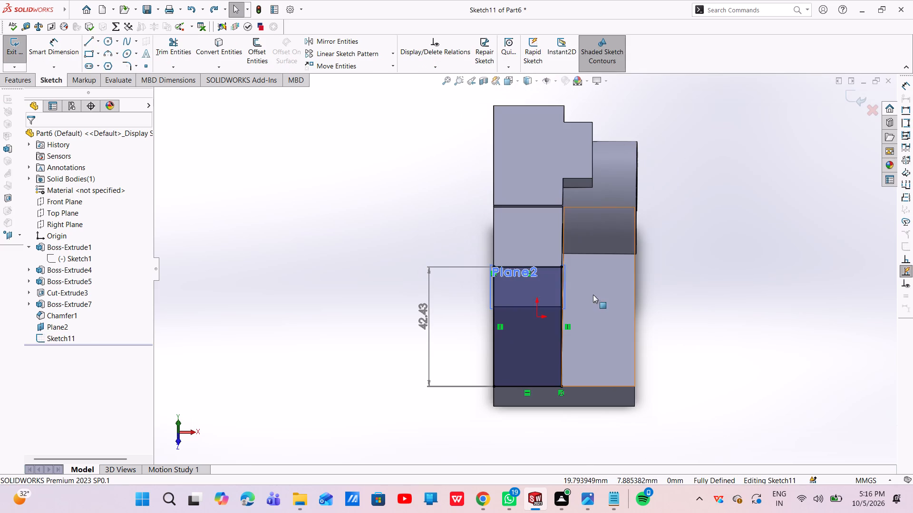
{"action": "key", "text": "ctrl+z"}
{"action": "key", "text": "ctrl+z"}
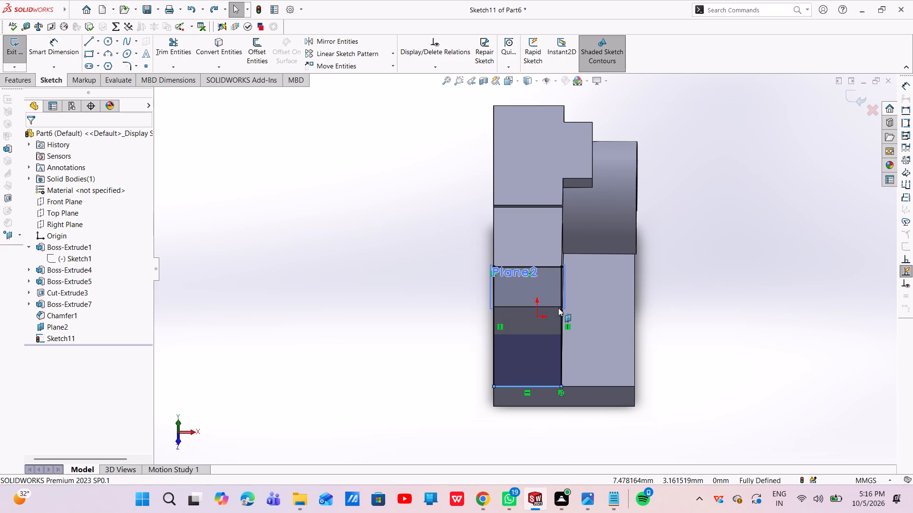
{"action": "key", "text": "ctrl+z"}
{"action": "key", "text": "ctrl+z"}
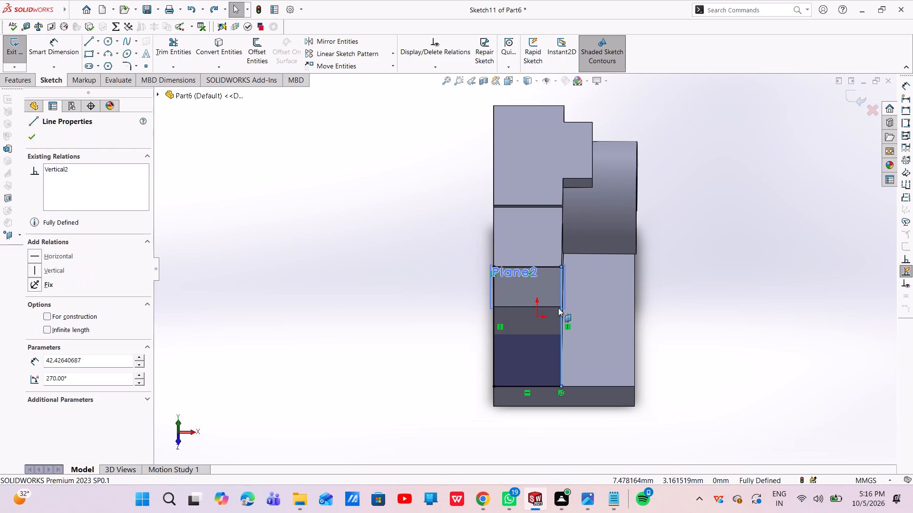
{"action": "key", "text": "ctrl+z"}
{"action": "key", "text": "ctrl+z"}
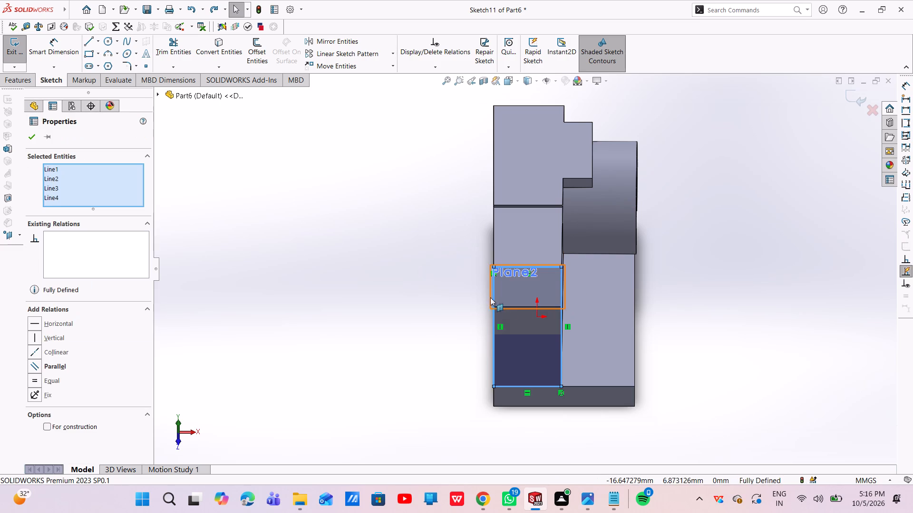
{"action": "key", "text": "ctrl+z"}
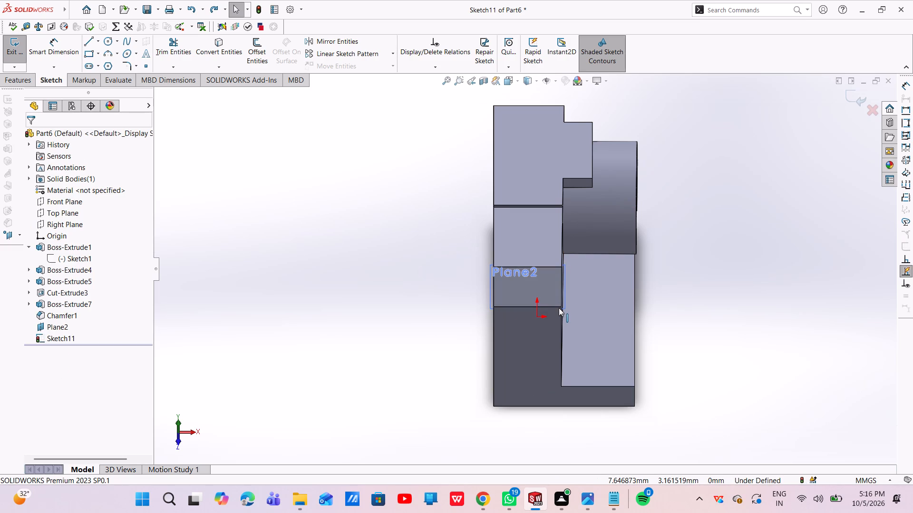
{"action": "key", "text": "ctrl+z"}
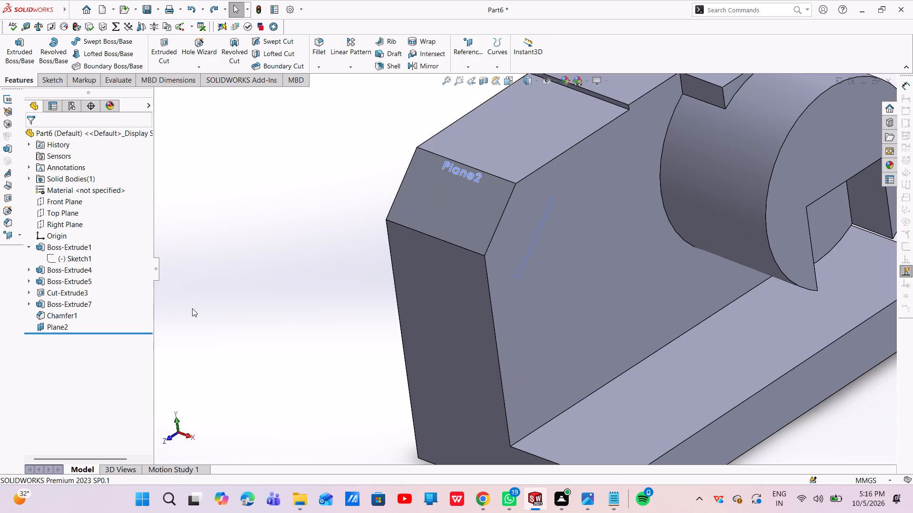
Sketch a closed rectangle of lines about 24 by 57 mm on the offset plane, spanning the block's width and passing its bottom edge.
{"action": "left_click", "coordinate": [68, 325]}
{"action": "left_click", "coordinate": [79, 314]}
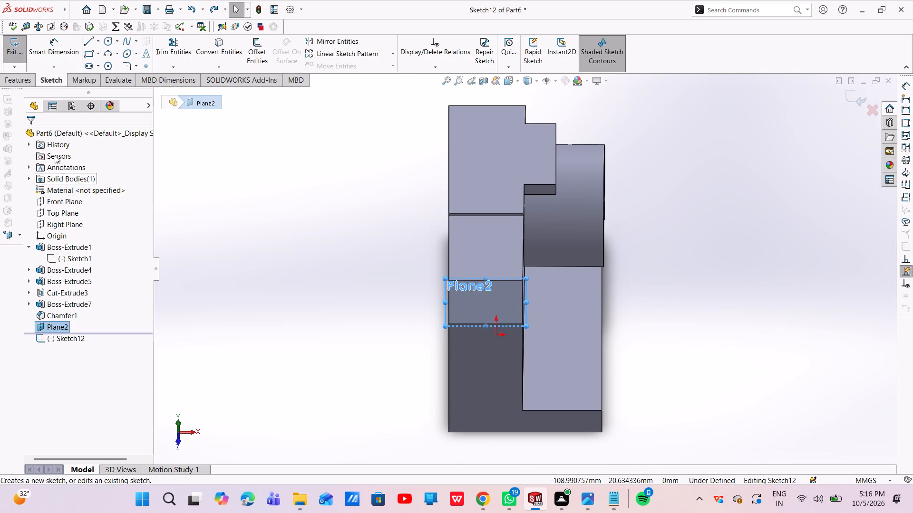
{"action": "left_click", "coordinate": [89, 41]}
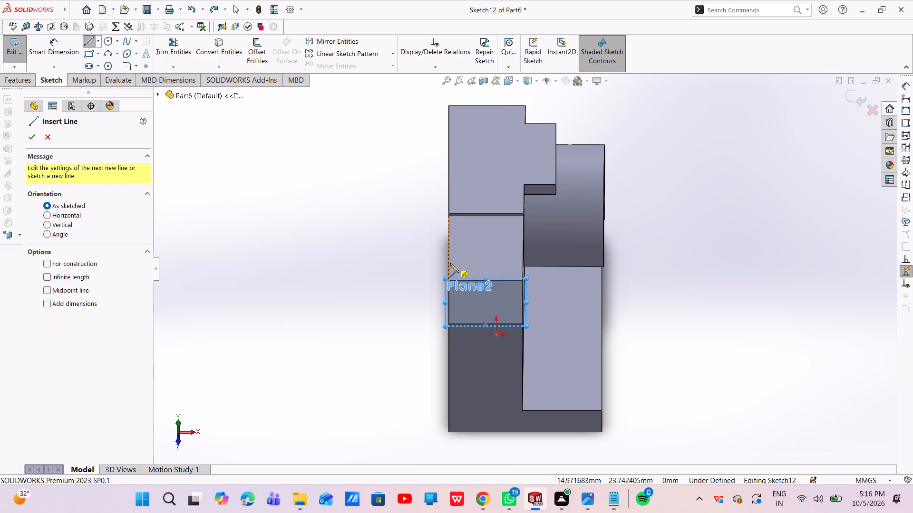
{"action": "left_click", "coordinate": [450, 264]}
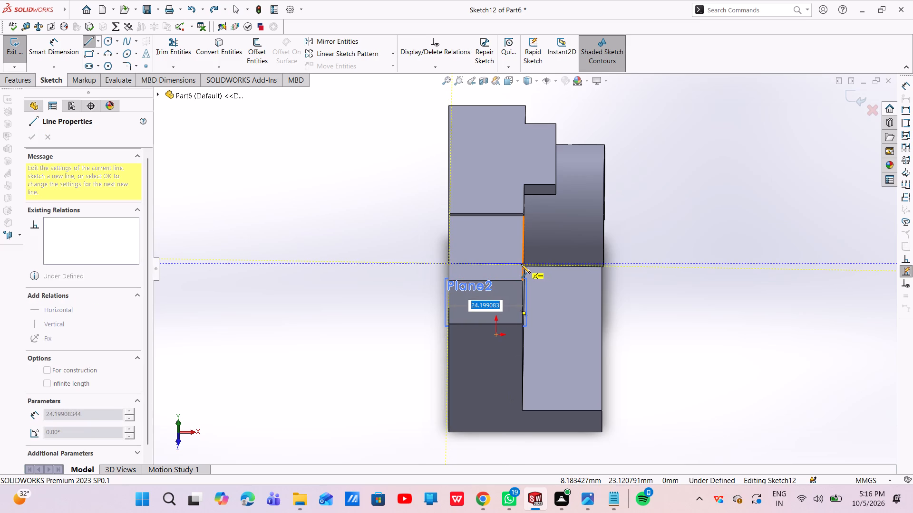
{"action": "left_click", "coordinate": [521, 264]}
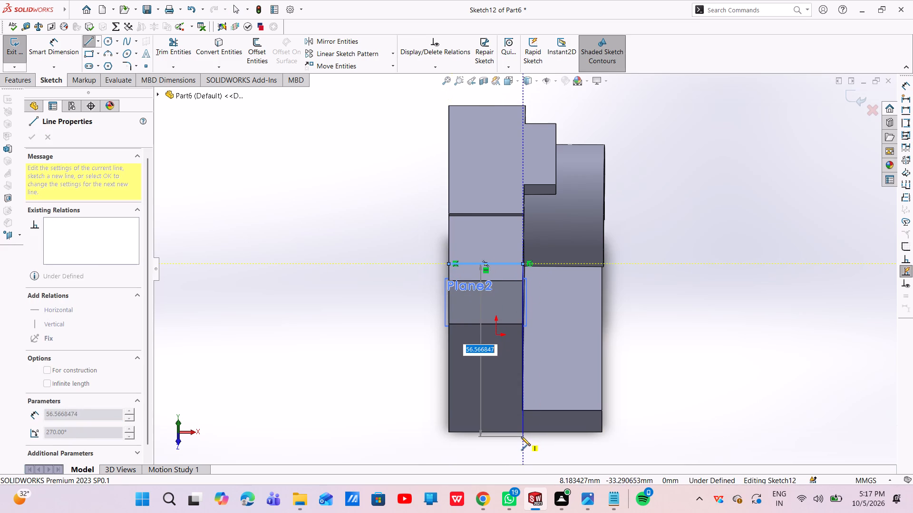
{"action": "left_click", "coordinate": [522, 437]}
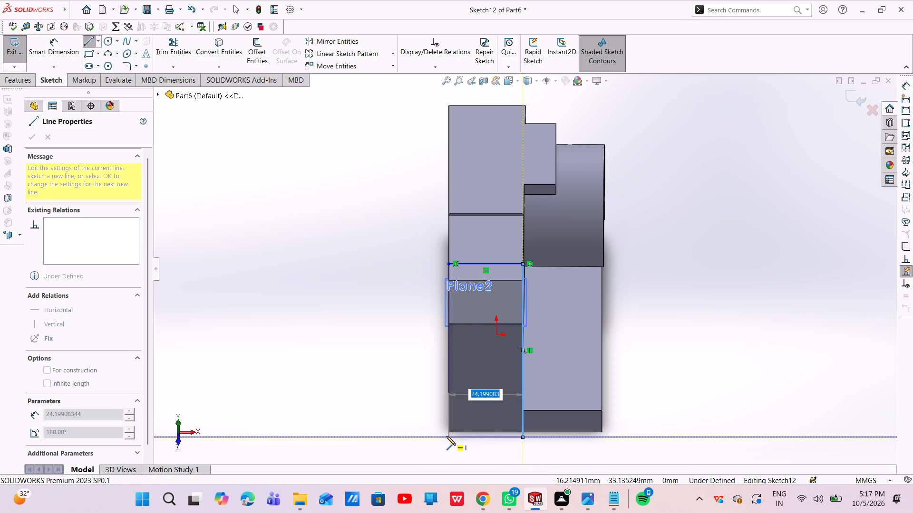
{"action": "left_click", "coordinate": [447, 437]}
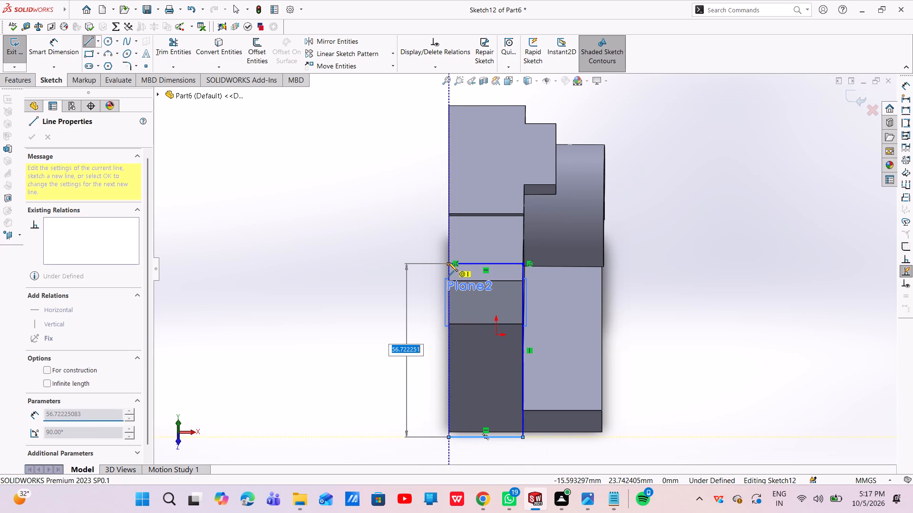
{"action": "left_click", "coordinate": [448, 262]}
{"action": "key", "text": "Escape"}
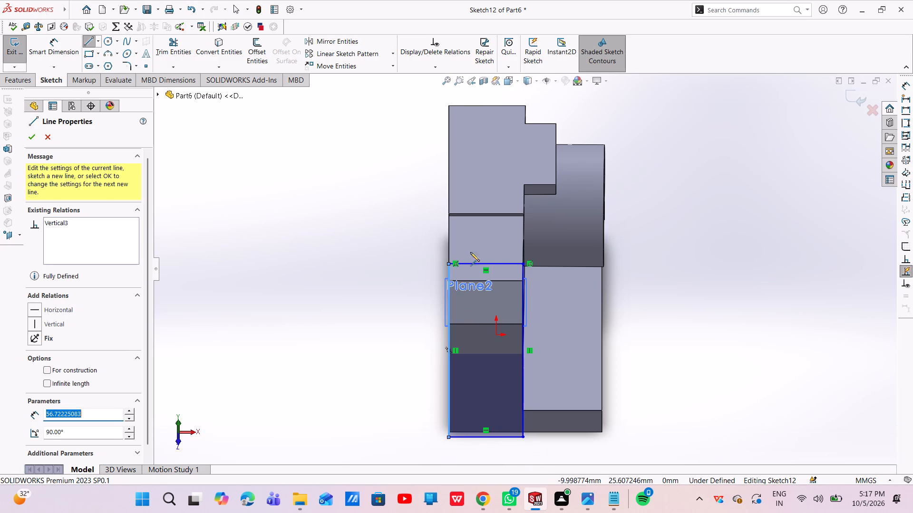
{"action": "left_click", "coordinate": [36, 135]}
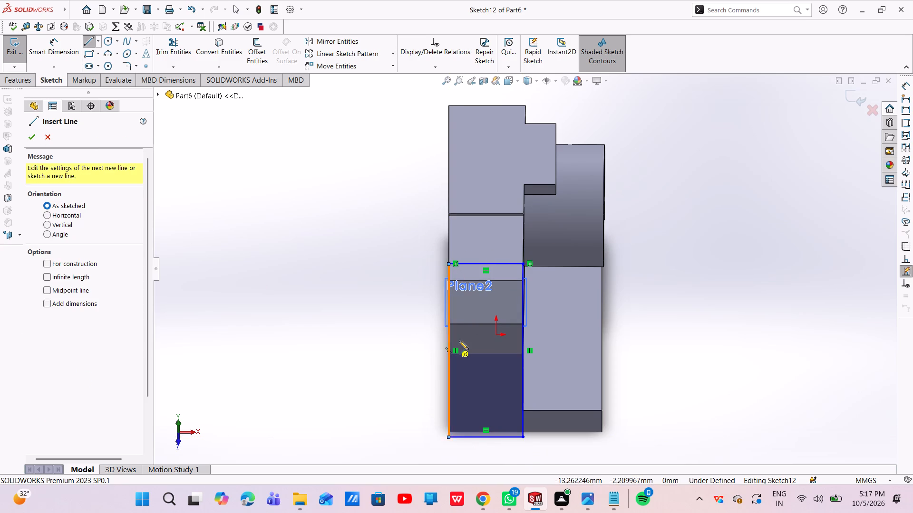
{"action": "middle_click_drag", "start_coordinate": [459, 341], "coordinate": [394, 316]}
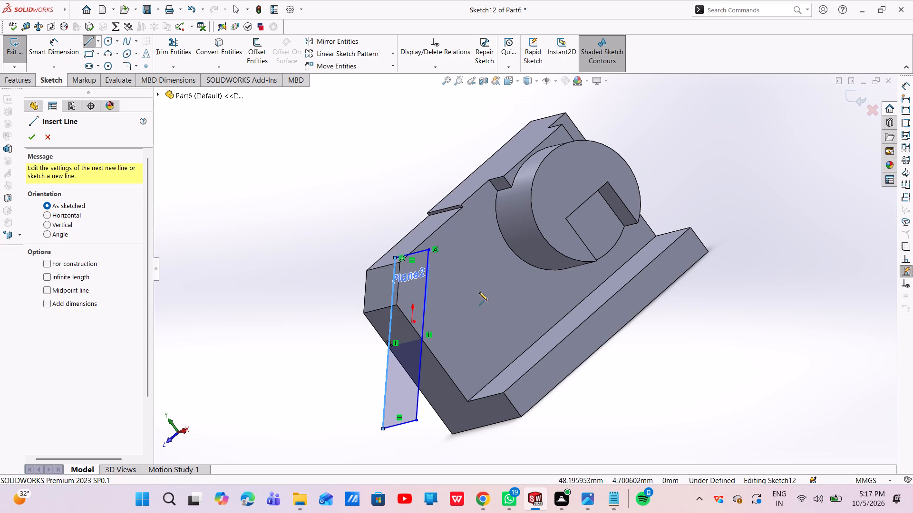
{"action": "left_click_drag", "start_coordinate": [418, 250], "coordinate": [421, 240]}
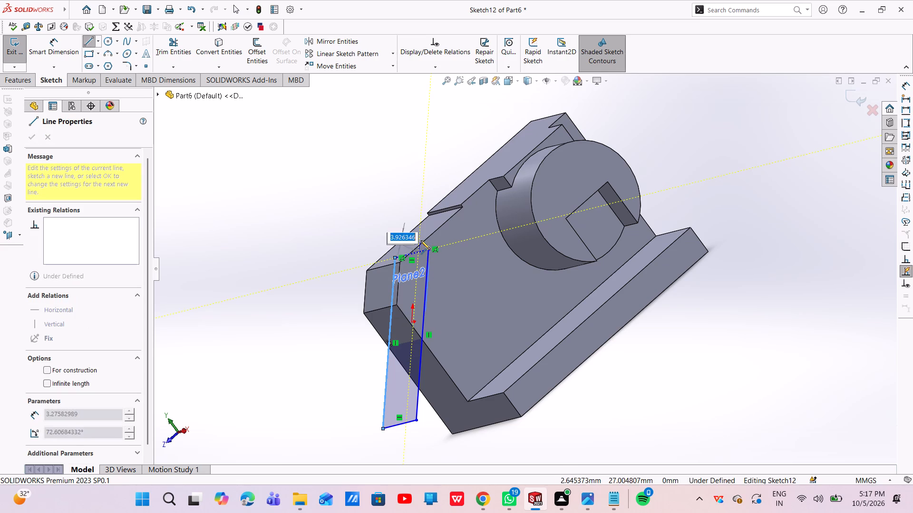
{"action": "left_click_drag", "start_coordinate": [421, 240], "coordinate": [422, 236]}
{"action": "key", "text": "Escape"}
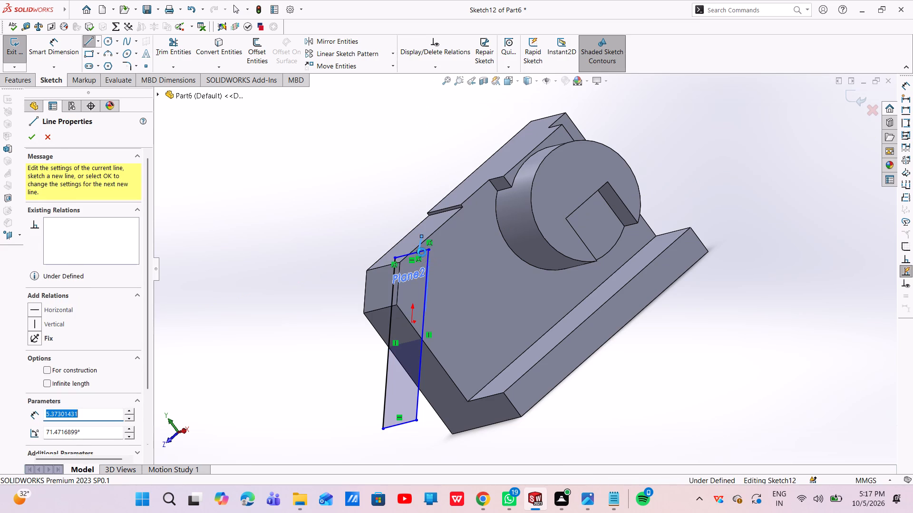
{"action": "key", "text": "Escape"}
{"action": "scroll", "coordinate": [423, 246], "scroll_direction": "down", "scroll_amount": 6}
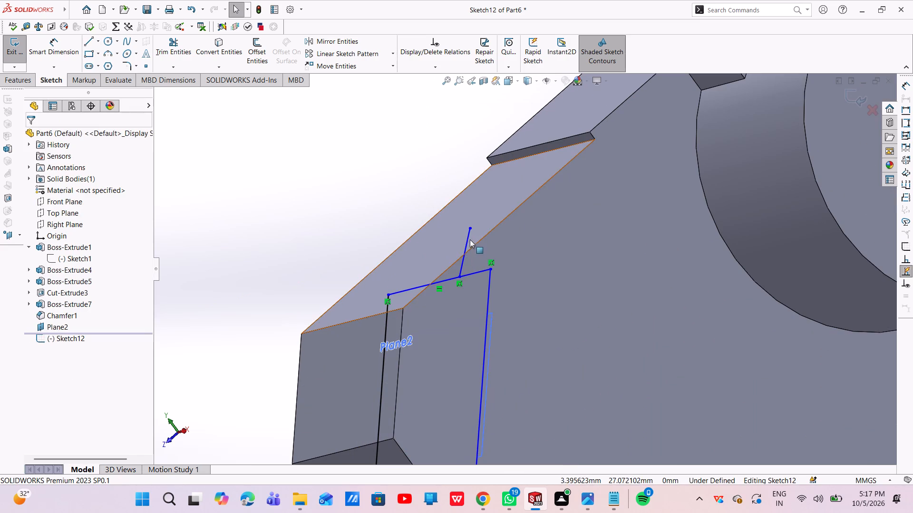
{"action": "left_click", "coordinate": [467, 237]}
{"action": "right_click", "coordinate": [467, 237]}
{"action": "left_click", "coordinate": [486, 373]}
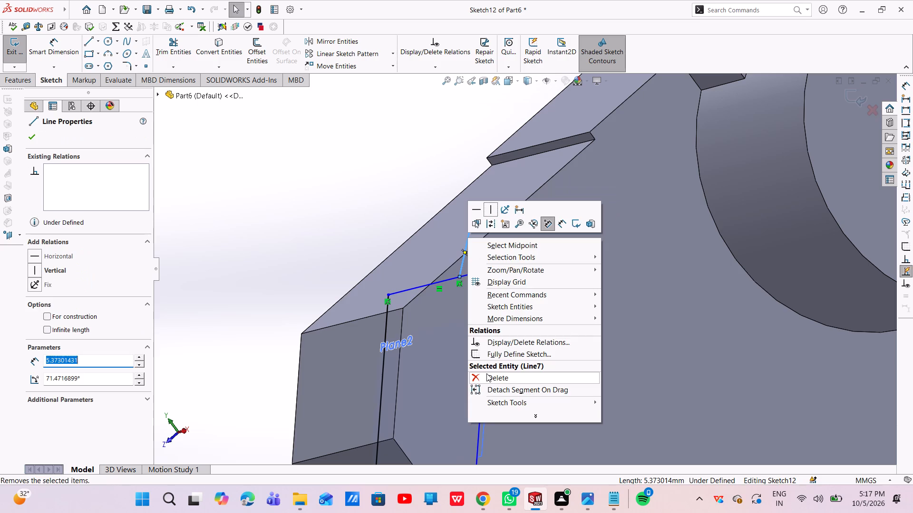
Stretch the rectangle's upper edge beyond the block's top face, shift its lower edge slightly inward, and exit the sketch.
{"action": "left_click_drag", "start_coordinate": [452, 277], "coordinate": [461, 232]}
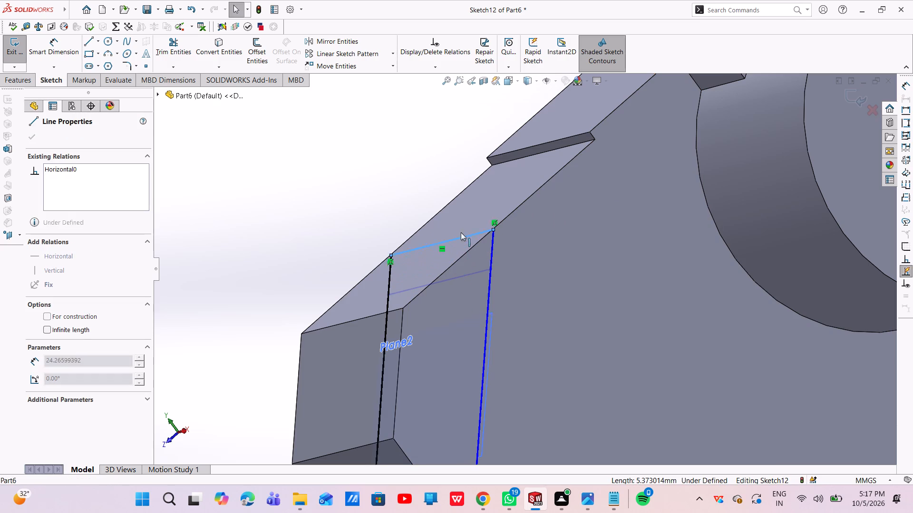
{"action": "left_click_drag", "start_coordinate": [461, 232], "coordinate": [473, 161]}
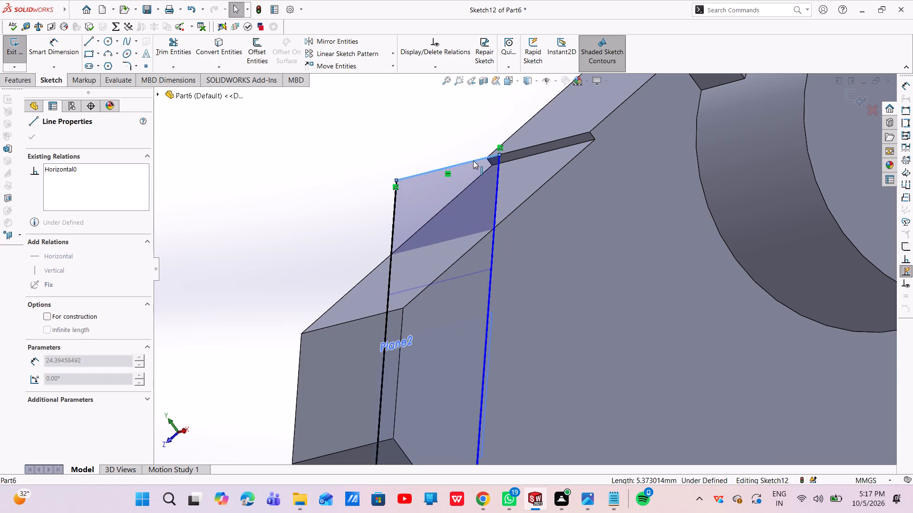
{"action": "left_click_drag", "start_coordinate": [473, 161], "coordinate": [473, 159]}
{"action": "scroll", "coordinate": [489, 263], "scroll_direction": "up", "scroll_amount": 5}
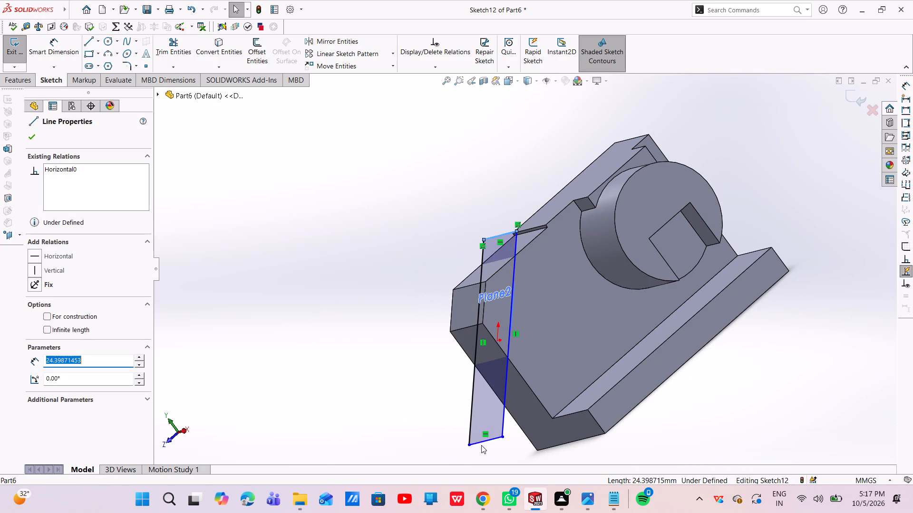
{"action": "left_click_drag", "start_coordinate": [486, 441], "coordinate": [502, 434]}
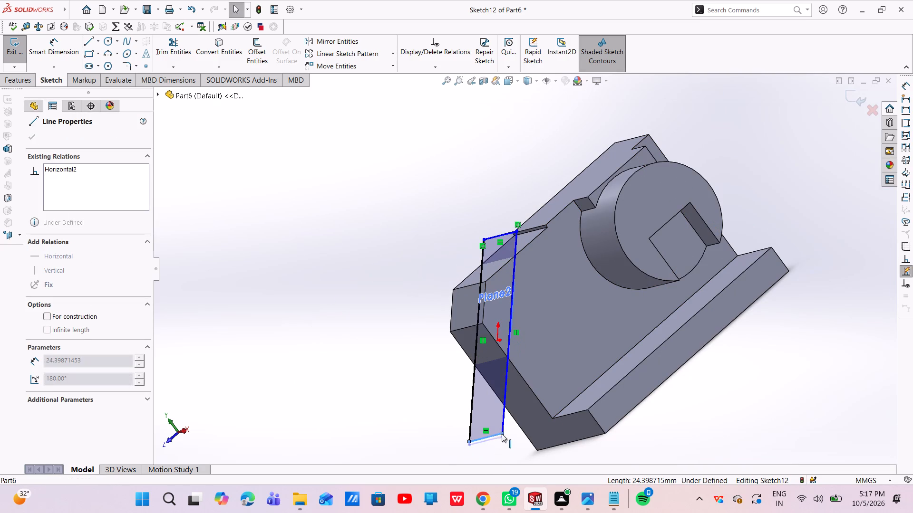
{"action": "left_click_drag", "start_coordinate": [502, 434], "coordinate": [502, 431]}
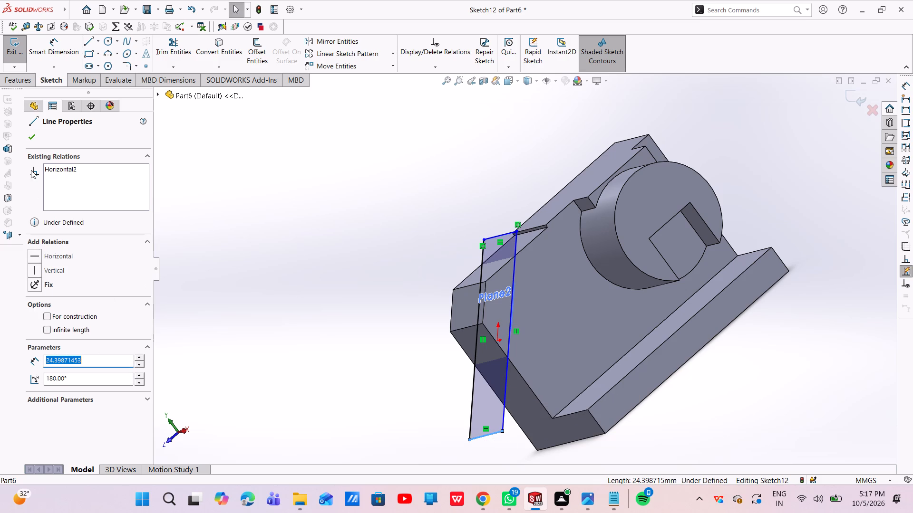
{"action": "left_click", "coordinate": [32, 137]}
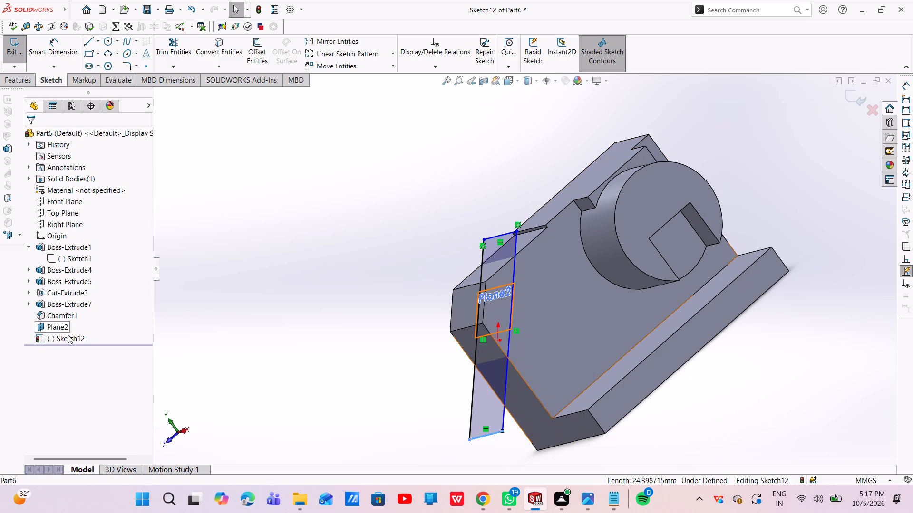
{"action": "left_click", "coordinate": [61, 325]}
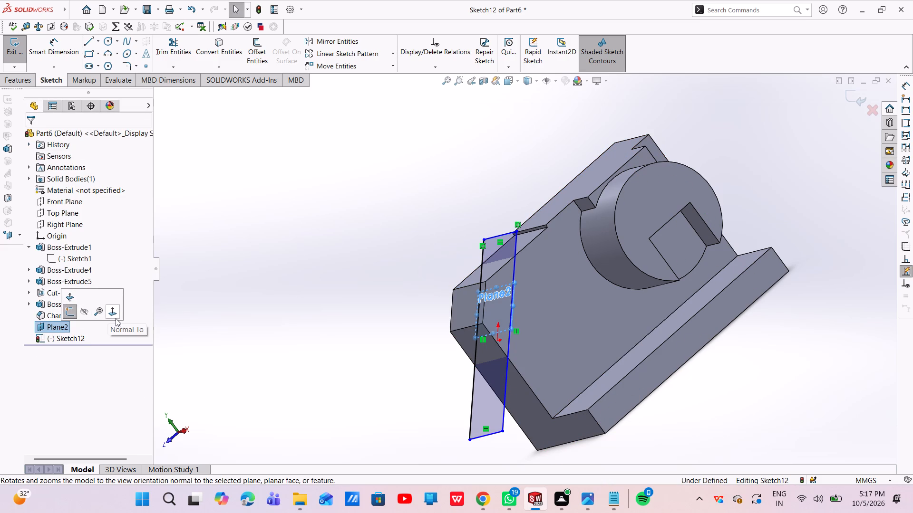
{"action": "left_click", "coordinate": [71, 317]}
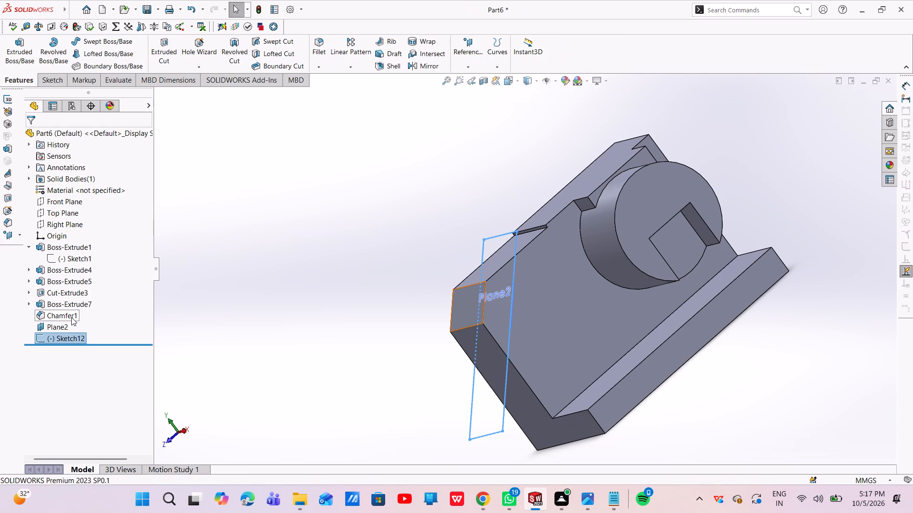
Set the reference plane's offset from the chamfer face to 25 mm, keeping the flipped direction.
{"action": "left_click", "coordinate": [54, 327]}
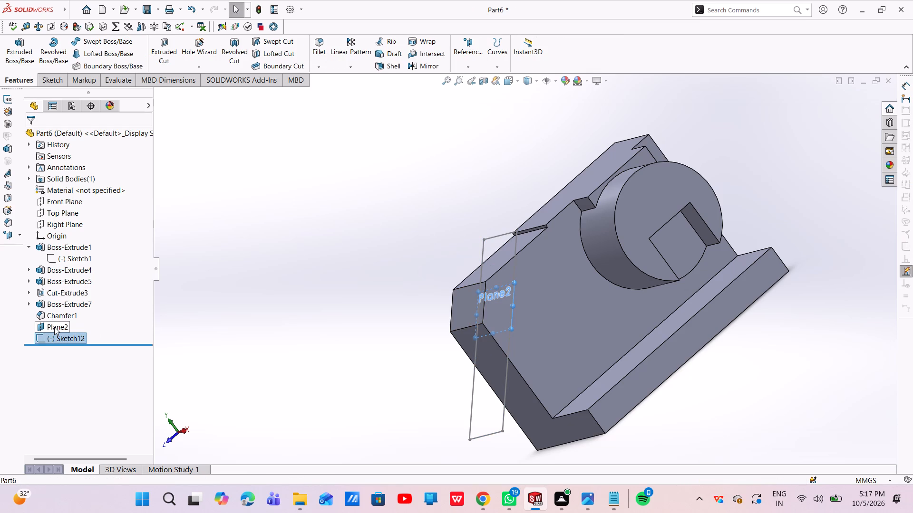
{"action": "right_click", "coordinate": [54, 327]}
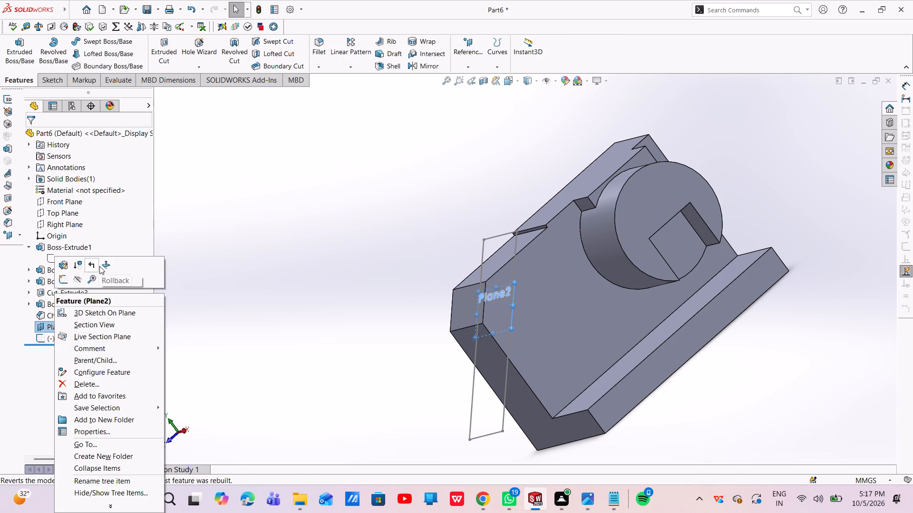
{"action": "left_click", "coordinate": [66, 268]}
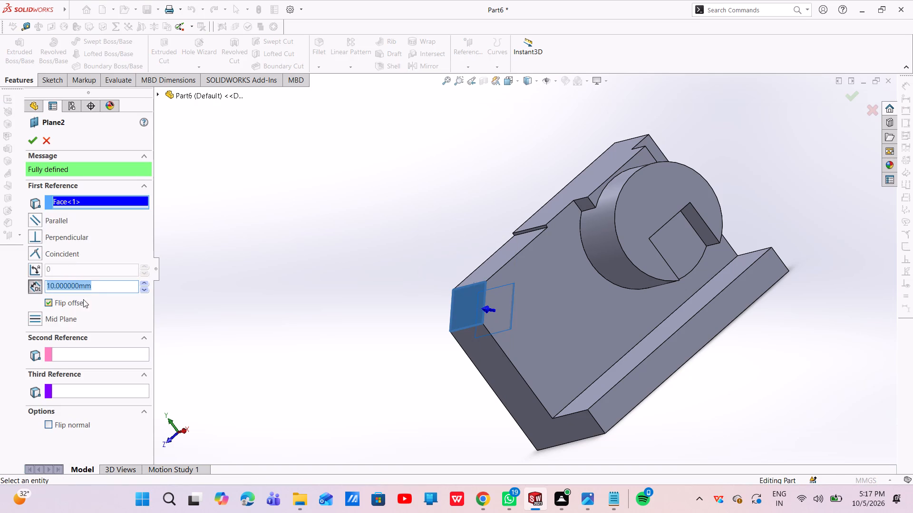
{"action": "key", "text": "BackSpace"}
{"action": "key", "text": "BackSpace"}
{"action": "key", "text": "BackSpace"}
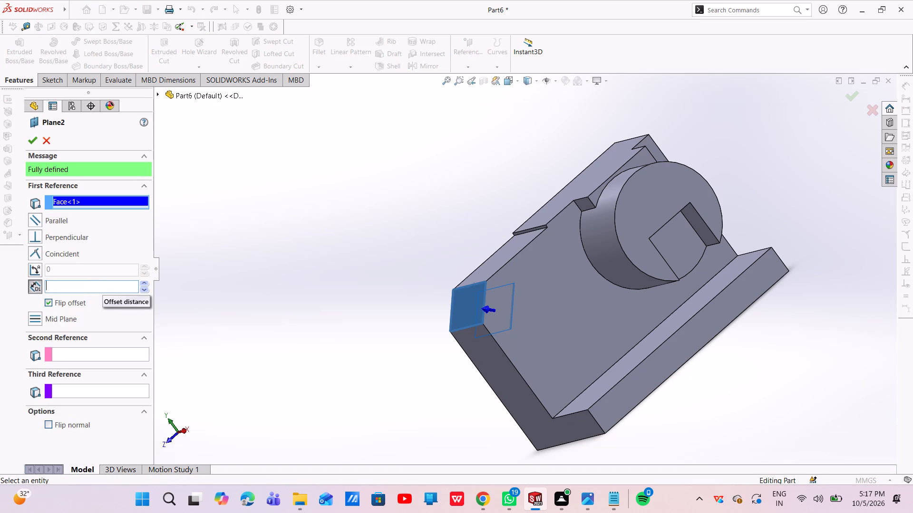
{"action": "type", "text": "25"}
{"action": "key", "text": "Return"}
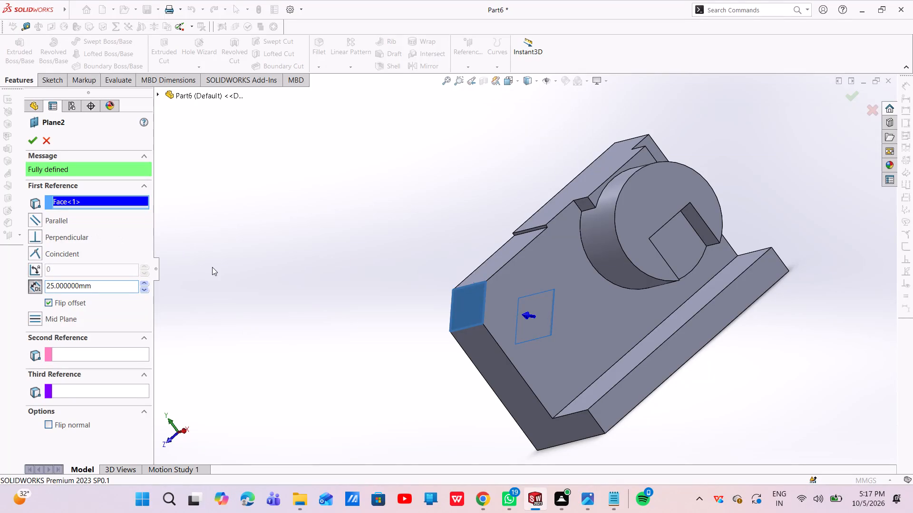
{"action": "left_click", "coordinate": [32, 140]}
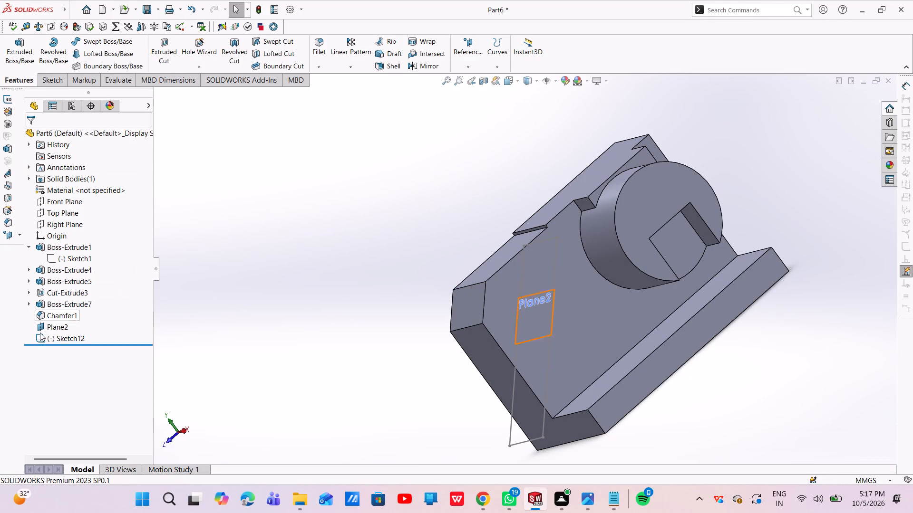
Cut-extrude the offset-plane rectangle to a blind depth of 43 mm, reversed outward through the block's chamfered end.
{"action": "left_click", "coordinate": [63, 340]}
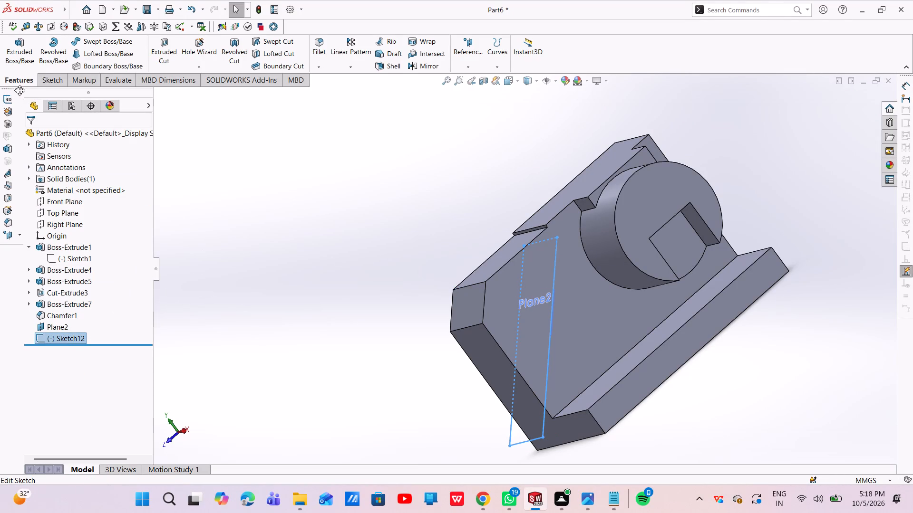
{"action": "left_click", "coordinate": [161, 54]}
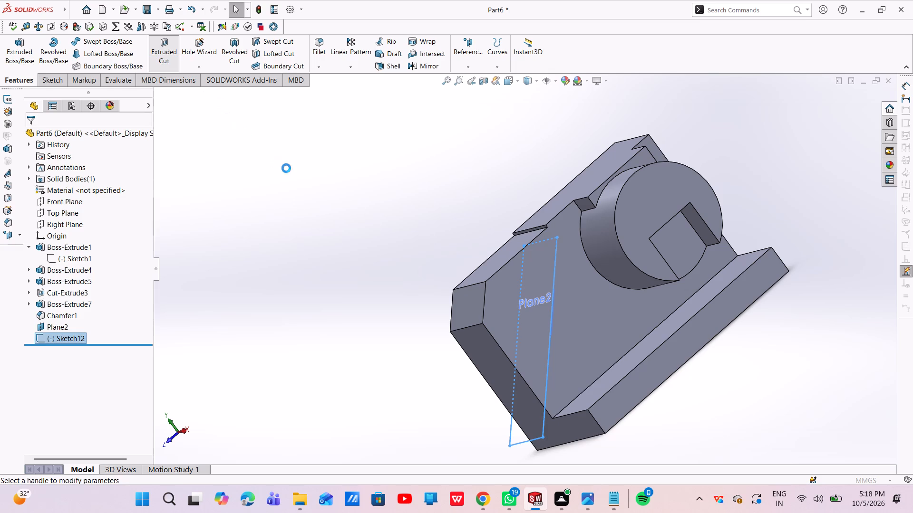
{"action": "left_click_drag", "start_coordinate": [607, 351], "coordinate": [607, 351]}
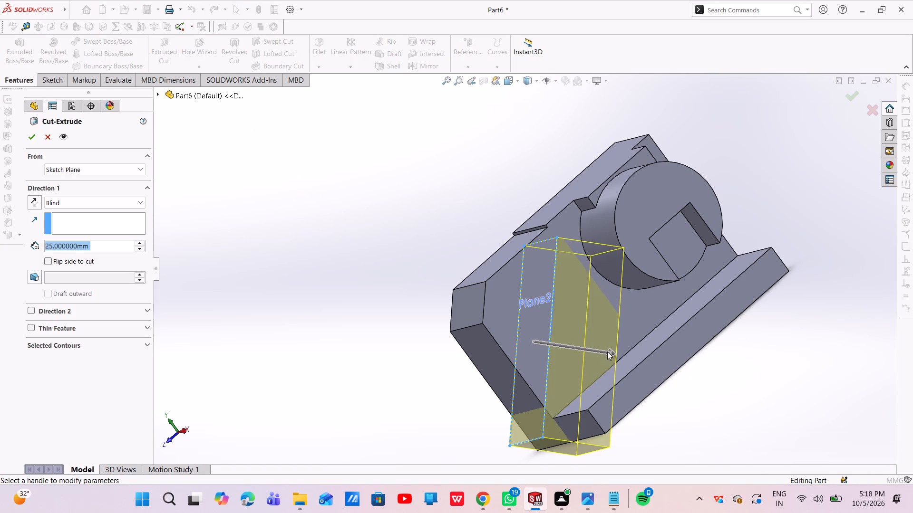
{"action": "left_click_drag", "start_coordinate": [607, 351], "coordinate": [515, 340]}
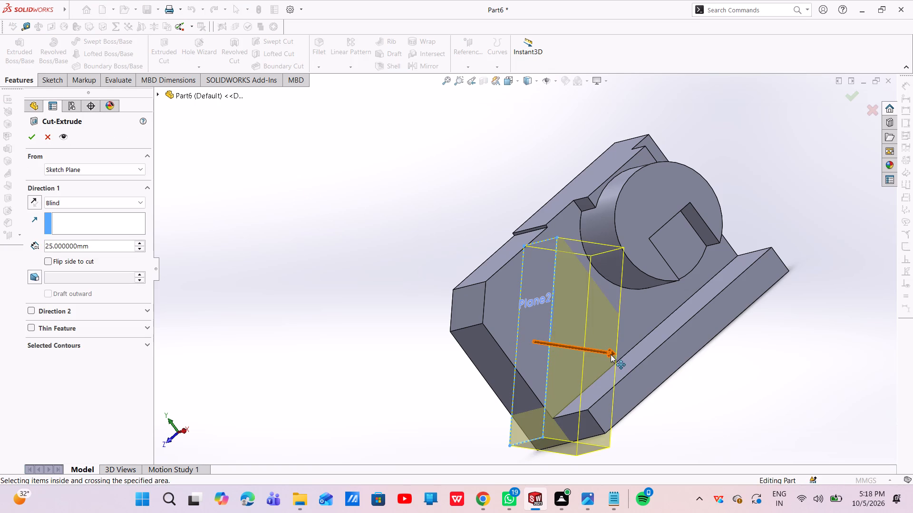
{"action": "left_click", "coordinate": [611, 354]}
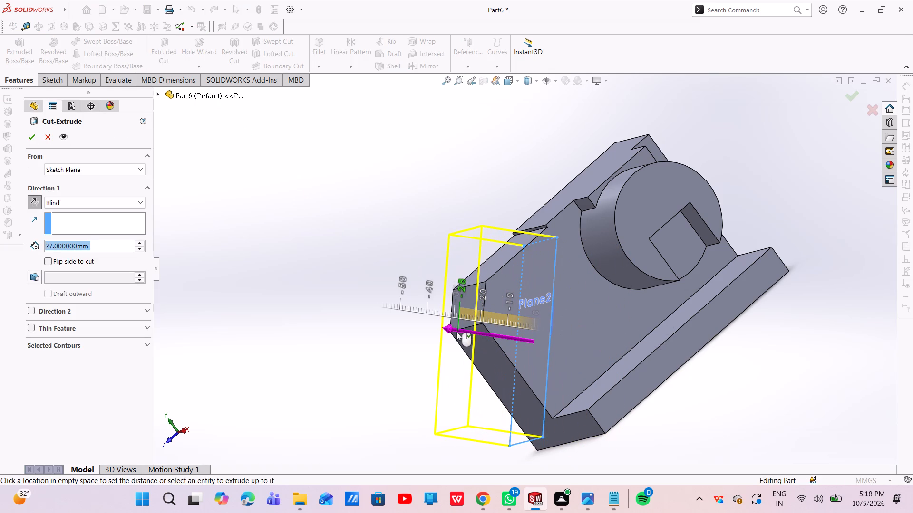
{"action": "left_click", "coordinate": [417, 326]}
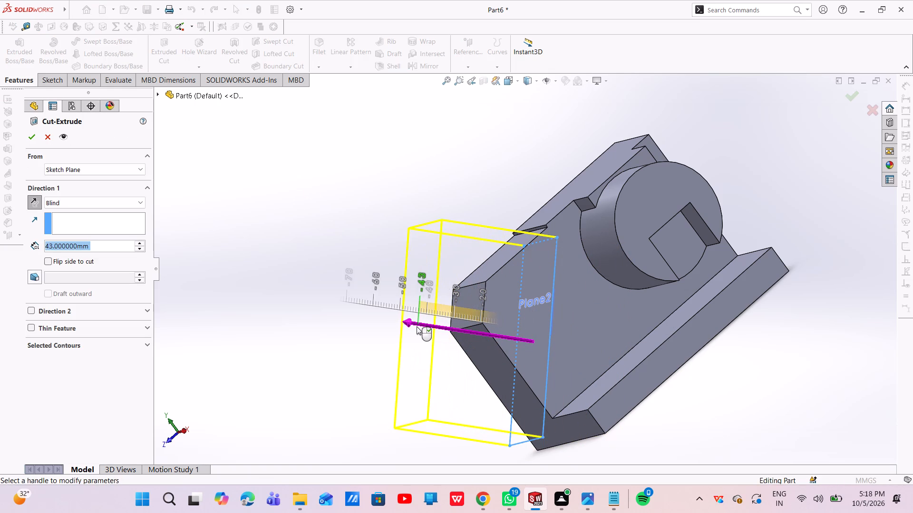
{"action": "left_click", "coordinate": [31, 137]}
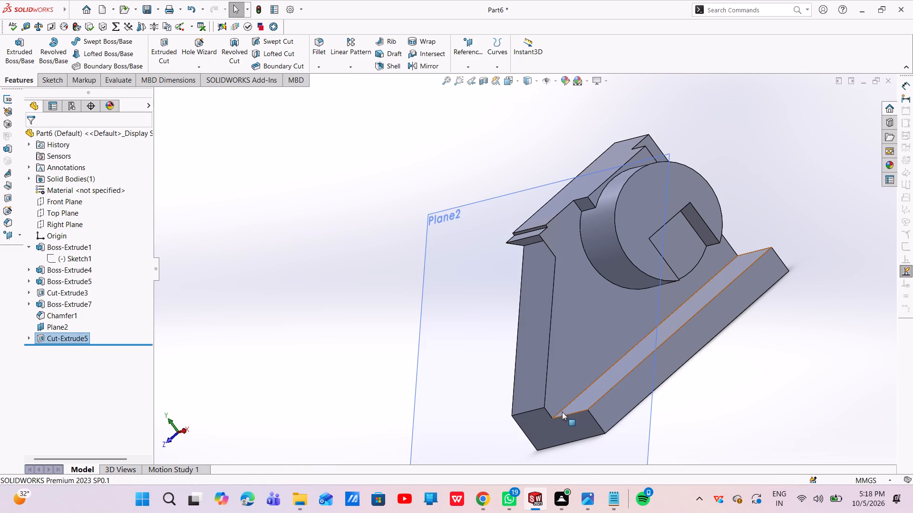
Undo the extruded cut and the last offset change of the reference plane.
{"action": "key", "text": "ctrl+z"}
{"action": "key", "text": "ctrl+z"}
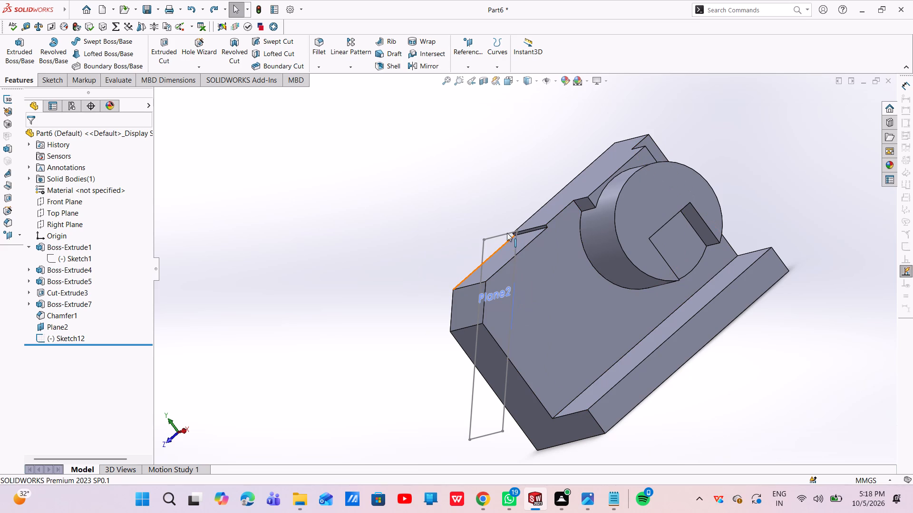
Edit the rectangle sketch, stretching its upper edge further up past the narrow step and its lower edge well below the part.
{"action": "left_click_drag", "start_coordinate": [507, 233], "coordinate": [510, 209]}
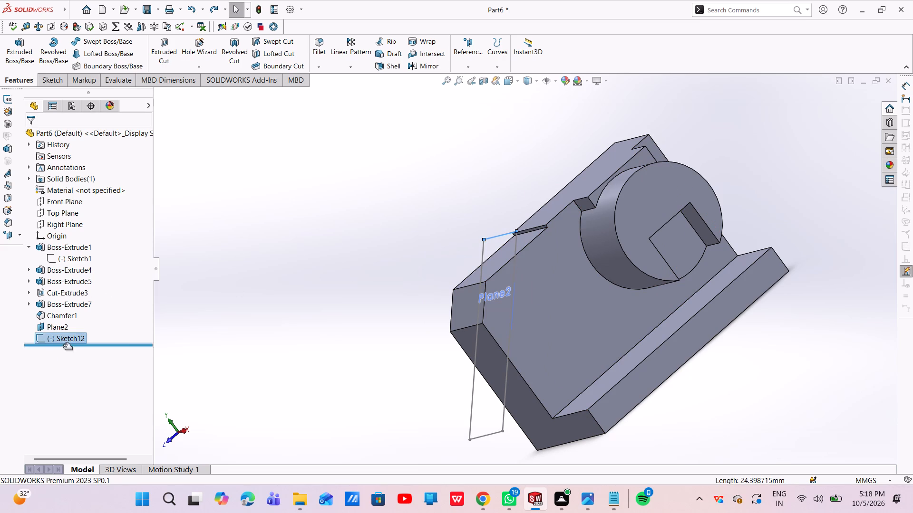
{"action": "left_click", "coordinate": [67, 340]}
{"action": "right_click", "coordinate": [68, 339]}
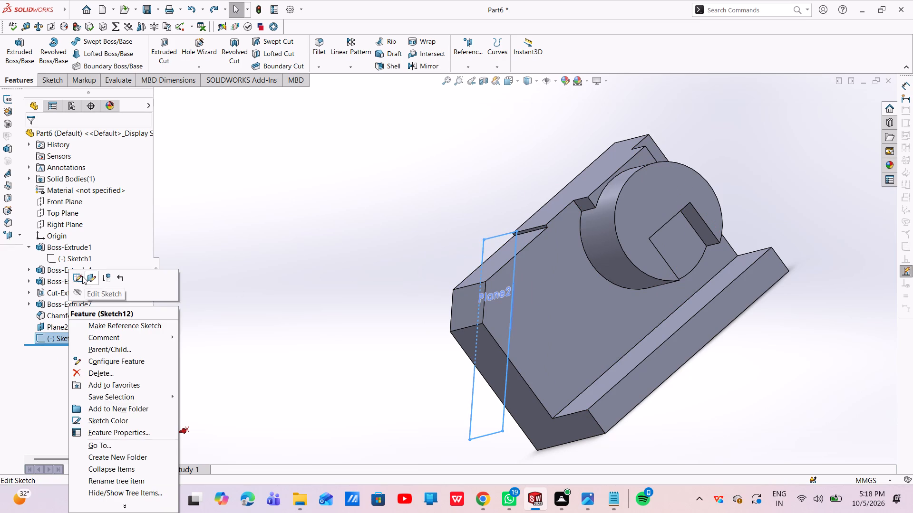
{"action": "left_click", "coordinate": [82, 276]}
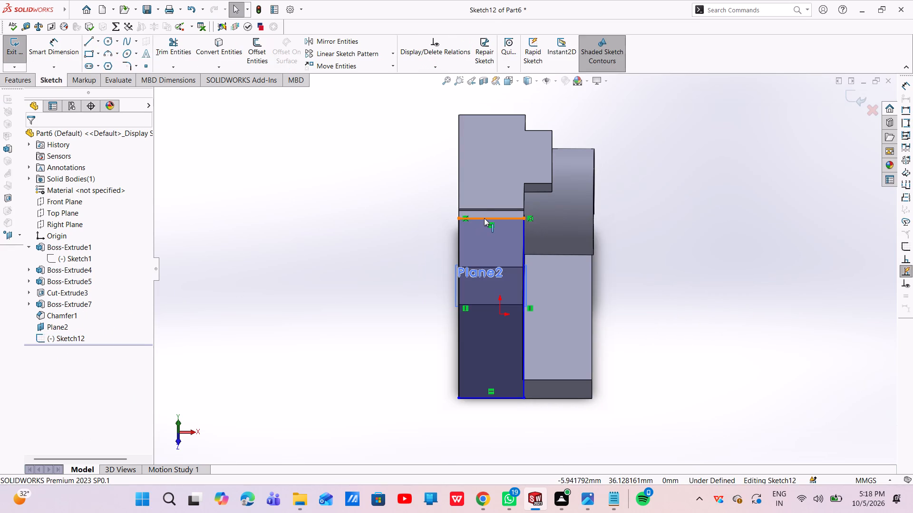
{"action": "left_click_drag", "start_coordinate": [484, 218], "coordinate": [482, 181]}
{"action": "left_click_drag", "start_coordinate": [487, 399], "coordinate": [489, 459]}
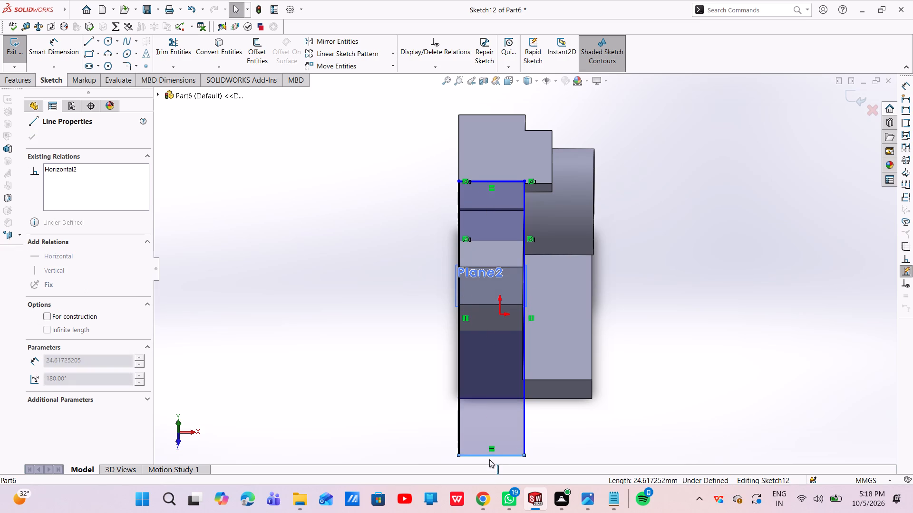
{"action": "left_click_drag", "start_coordinate": [489, 459], "coordinate": [489, 466]}
{"action": "left_click", "coordinate": [29, 133]}
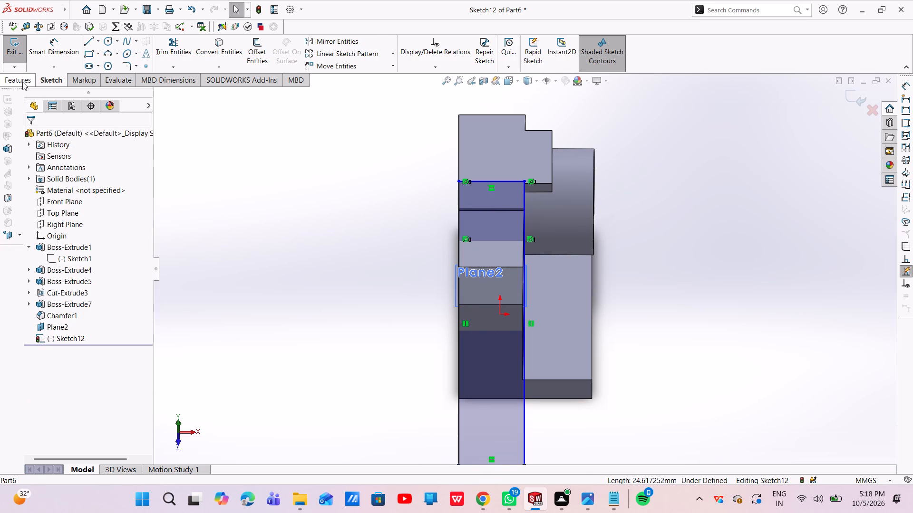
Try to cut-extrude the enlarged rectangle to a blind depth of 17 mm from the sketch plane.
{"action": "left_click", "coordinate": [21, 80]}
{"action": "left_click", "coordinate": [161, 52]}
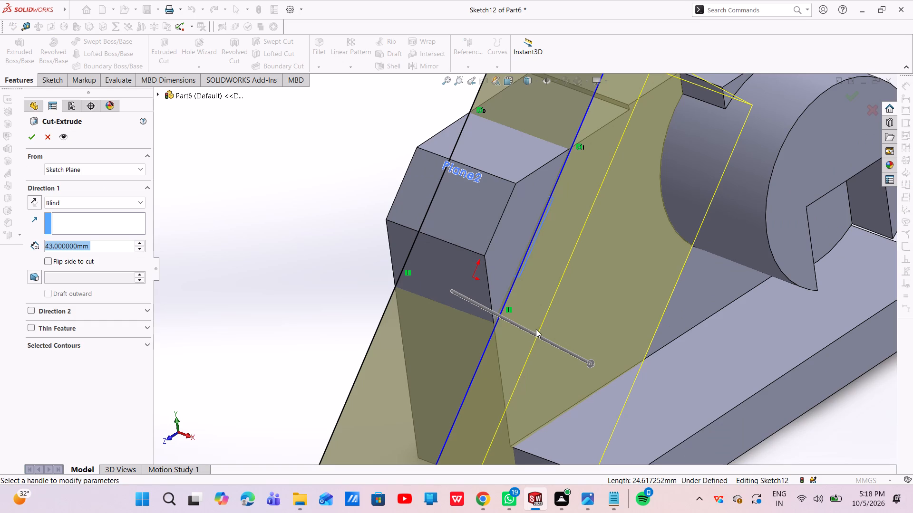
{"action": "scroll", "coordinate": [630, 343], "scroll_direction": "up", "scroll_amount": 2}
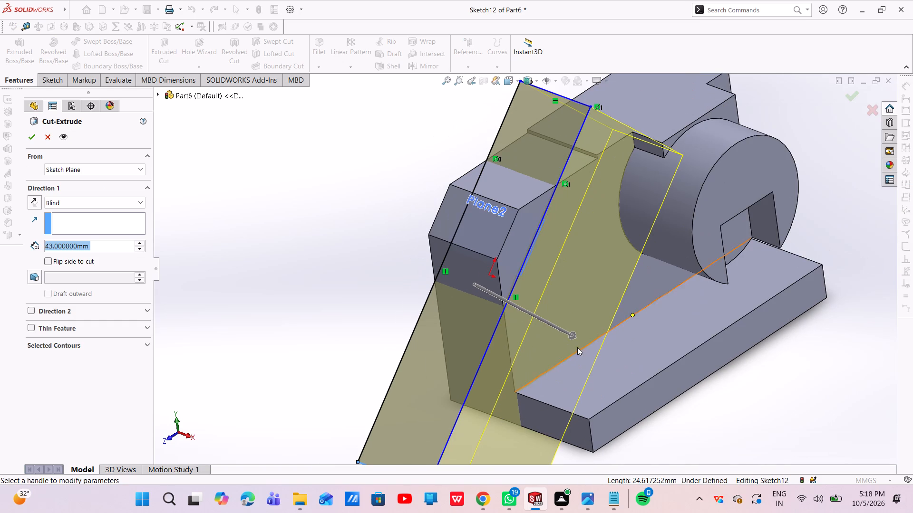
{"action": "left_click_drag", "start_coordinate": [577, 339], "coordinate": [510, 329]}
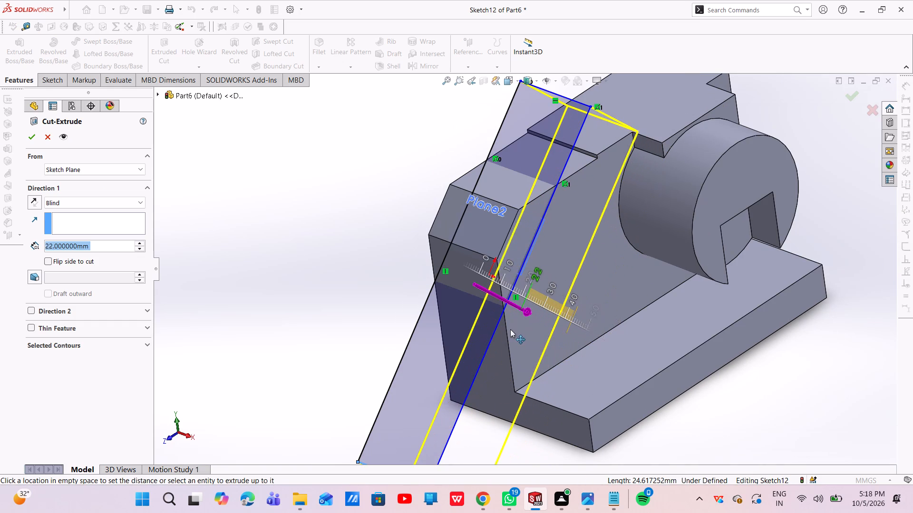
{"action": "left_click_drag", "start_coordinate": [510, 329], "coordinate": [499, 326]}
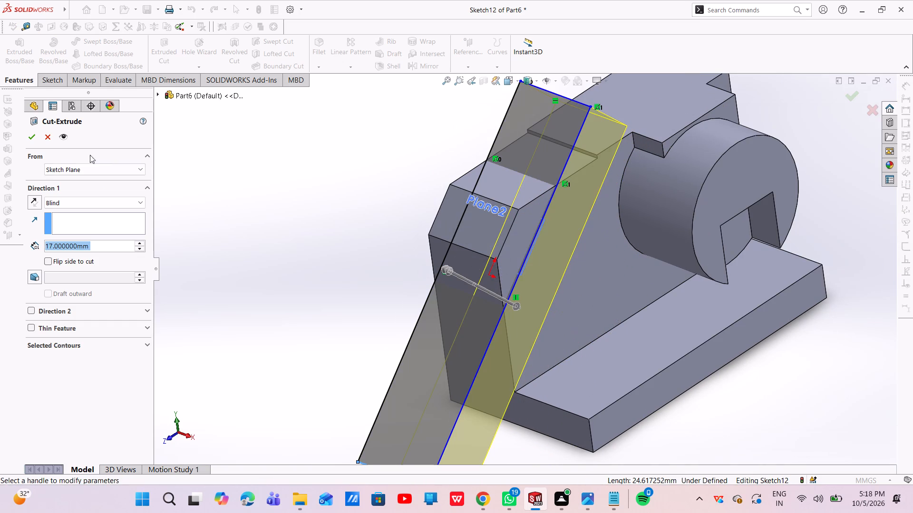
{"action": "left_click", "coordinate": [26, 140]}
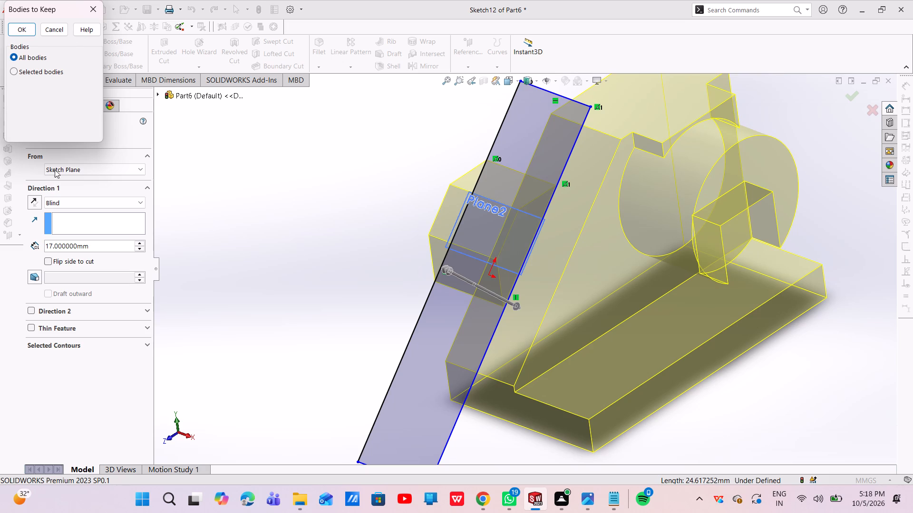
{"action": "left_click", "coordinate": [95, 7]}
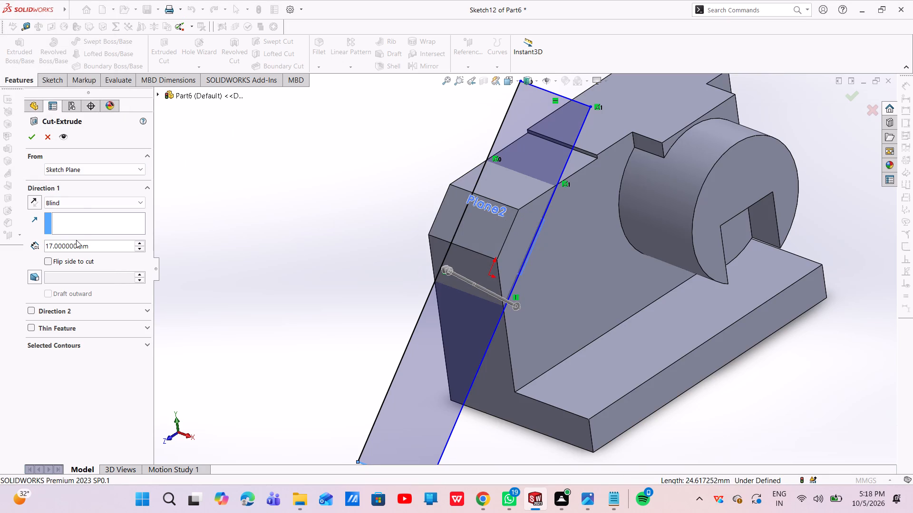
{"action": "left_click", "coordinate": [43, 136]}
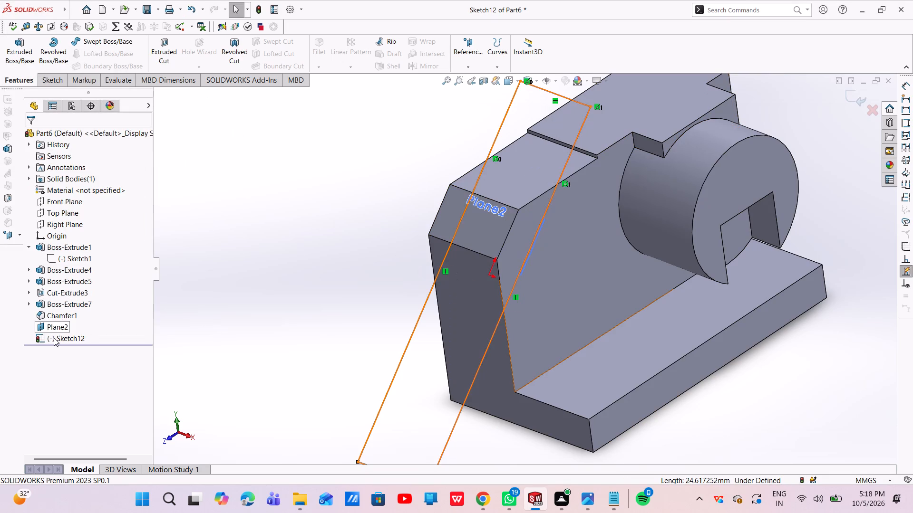
Exit the sketch and set the reference plane's offset from the chamfer face to 30 mm, keeping the flipped direction.
{"action": "left_click", "coordinate": [61, 327]}
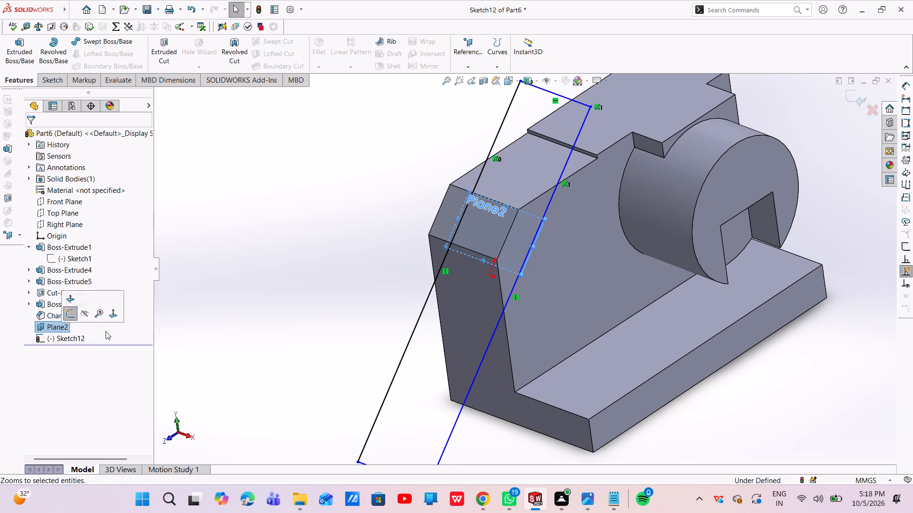
{"action": "left_click", "coordinate": [61, 328]}
{"action": "right_click", "coordinate": [61, 328]}
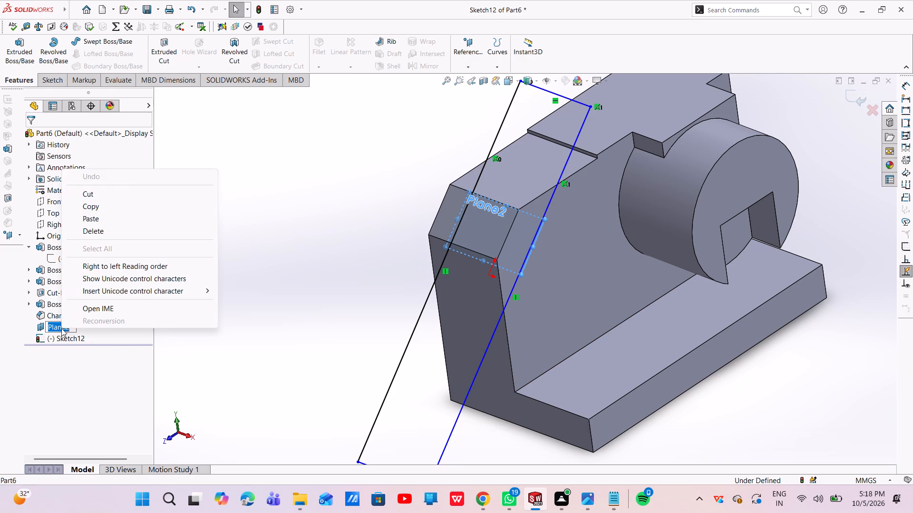
{"action": "left_click", "coordinate": [61, 328]}
{"action": "left_click", "coordinate": [38, 327]}
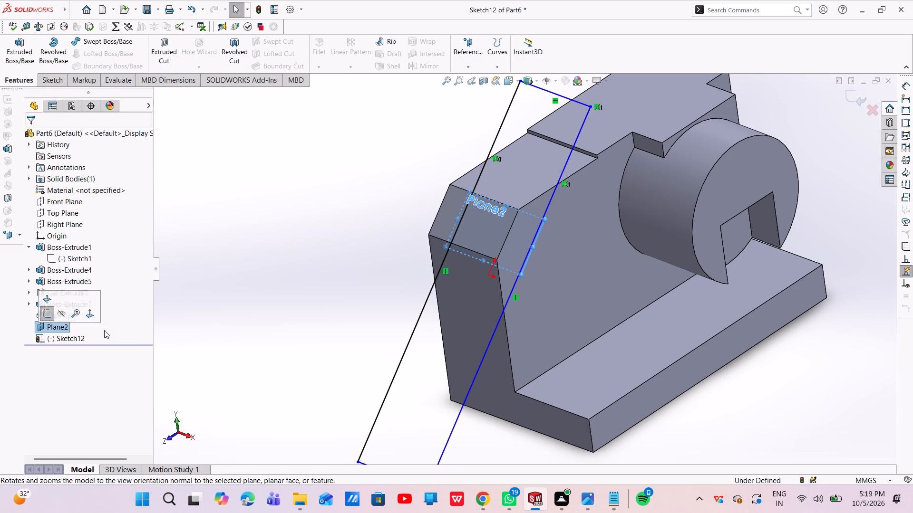
{"action": "left_click", "coordinate": [107, 331]}
{"action": "right_click", "coordinate": [63, 326]}
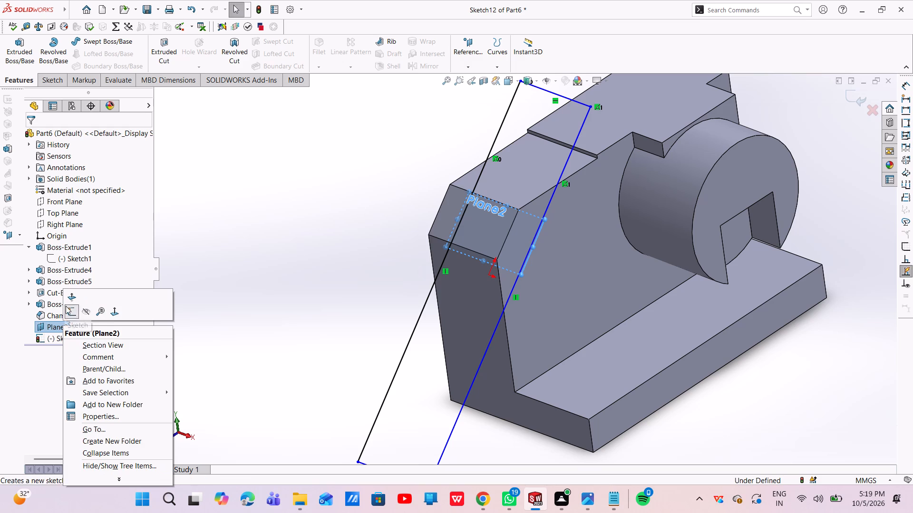
{"action": "left_click", "coordinate": [73, 313]}
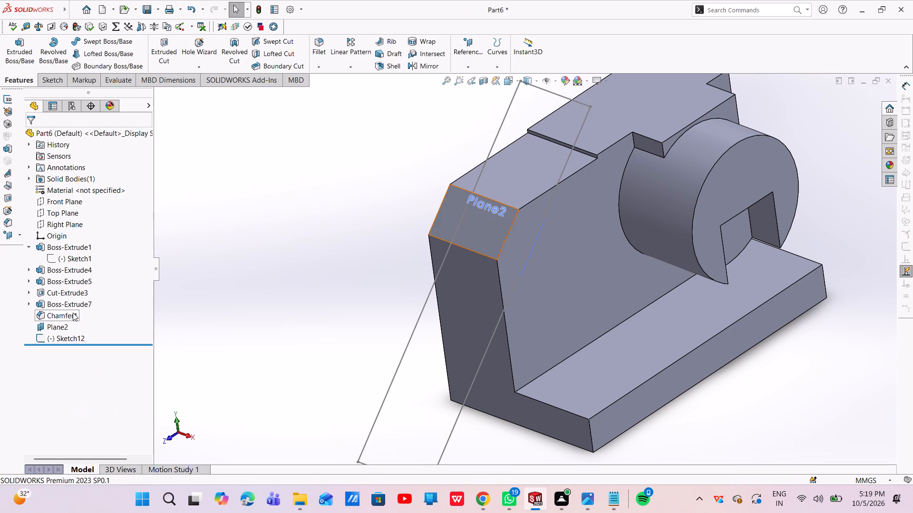
{"action": "left_click", "coordinate": [60, 328]}
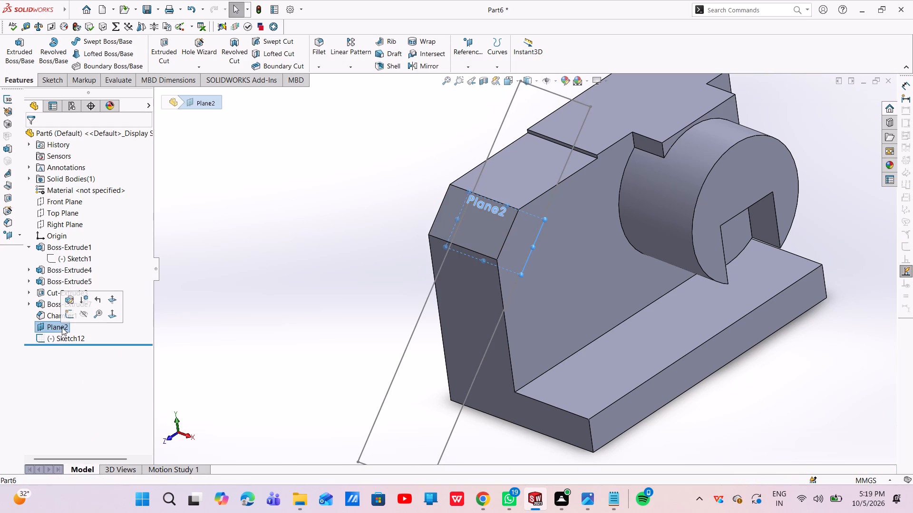
{"action": "left_click", "coordinate": [74, 300]}
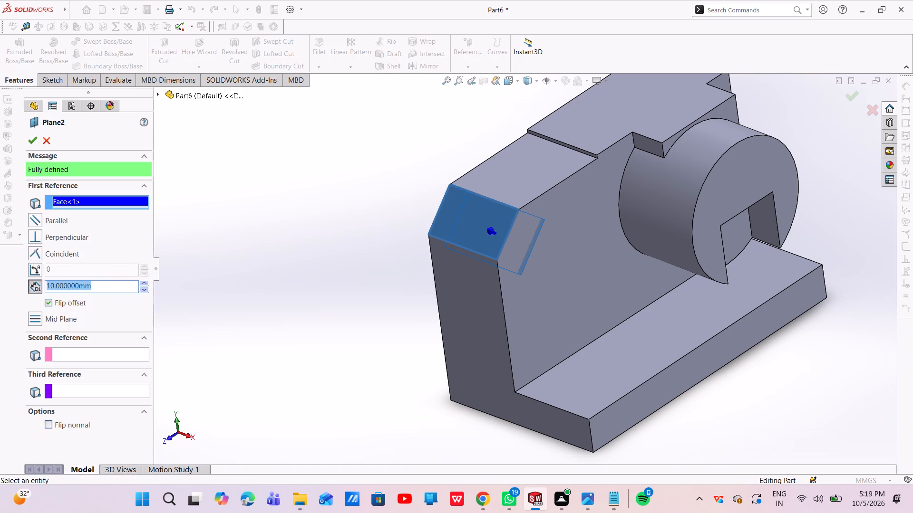
{"action": "key", "text": "BackSpace"}
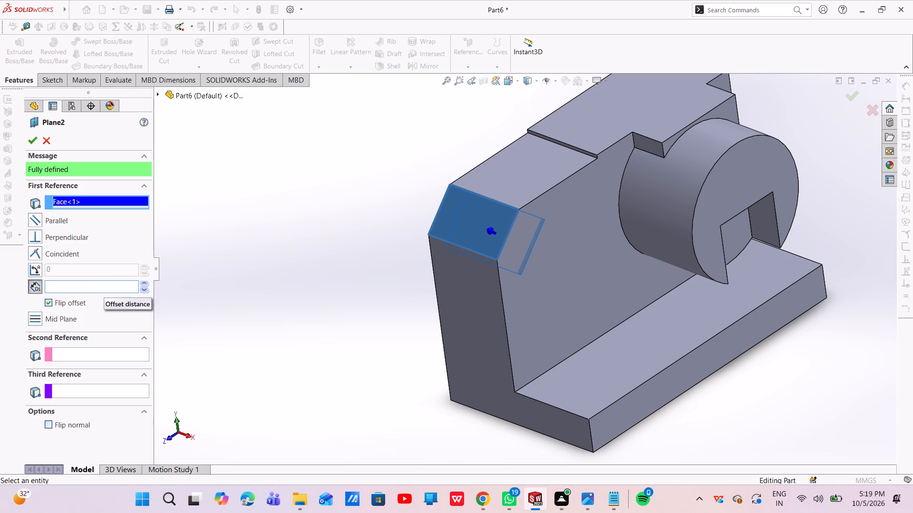
{"action": "key", "text": "4"}
{"action": "key", "text": "BackSpace"}
{"action": "type", "text": "25"}
{"action": "key", "text": "Return"}
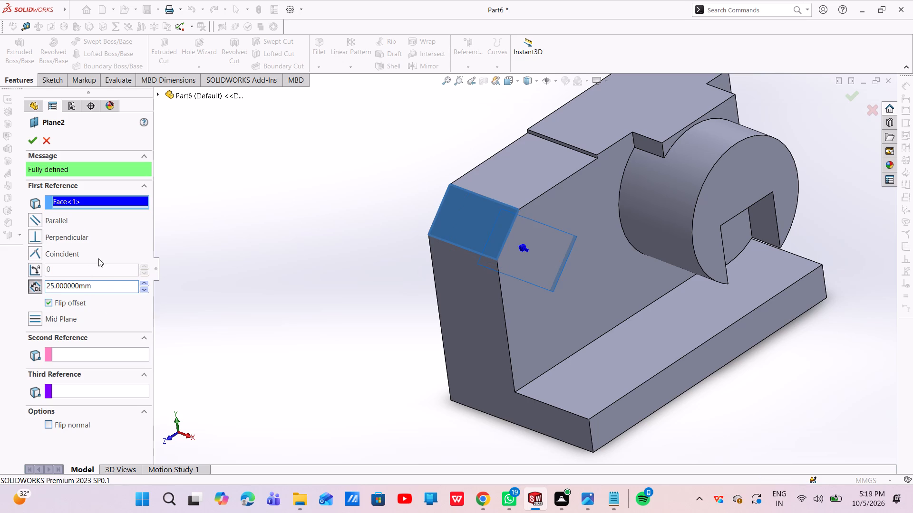
{"action": "left_click", "coordinate": [108, 286]}
{"action": "key", "text": "BackSpace"}
{"action": "key", "text": "BackSpace"}
{"action": "key", "text": "BackSpace"}
{"action": "key", "text": "BackSpace"}
{"action": "key", "text": "BackSpace"}
{"action": "key", "text": "BackSpace"}
{"action": "key", "text": "BackSpace"}
{"action": "key", "text": "BackSpace"}
{"action": "key", "text": "BackSpace"}
{"action": "key", "text": "BackSpace"}
{"action": "key", "text": "BackSpace"}
{"action": "key", "text": "BackSpace"}
{"action": "key", "text": "BackSpace"}
{"action": "key", "text": "BackSpace"}
{"action": "key", "text": "BackSpace"}
{"action": "key", "text": "BackSpace"}
{"action": "key", "text": "BackSpace"}
{"action": "key", "text": "BackSpace"}
{"action": "key", "text": "BackSpace"}
{"action": "key", "text": "BackSpace"}
{"action": "type", "text": "30"}
{"action": "key", "text": "Return"}
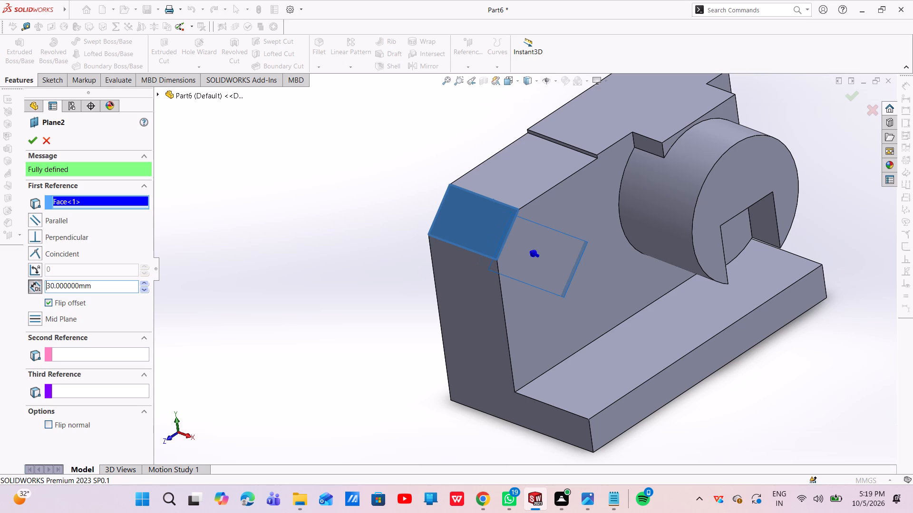
{"action": "left_click", "coordinate": [32, 138]}
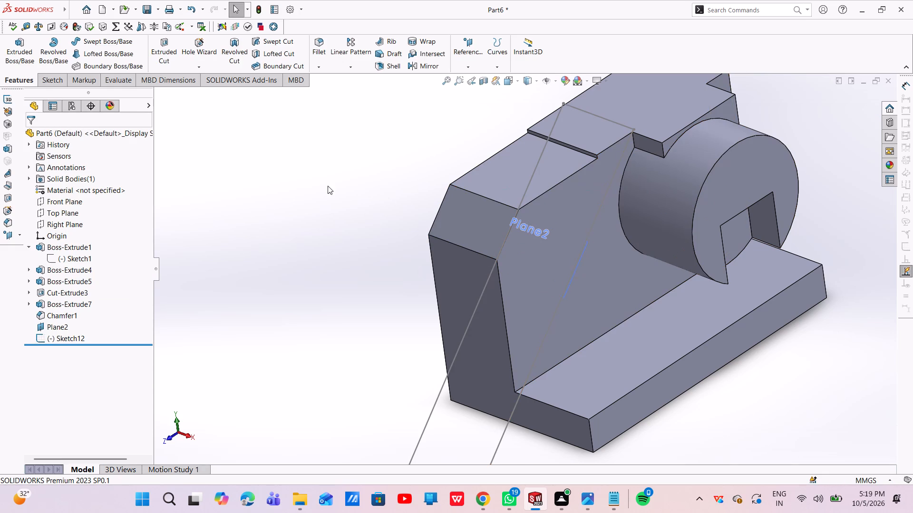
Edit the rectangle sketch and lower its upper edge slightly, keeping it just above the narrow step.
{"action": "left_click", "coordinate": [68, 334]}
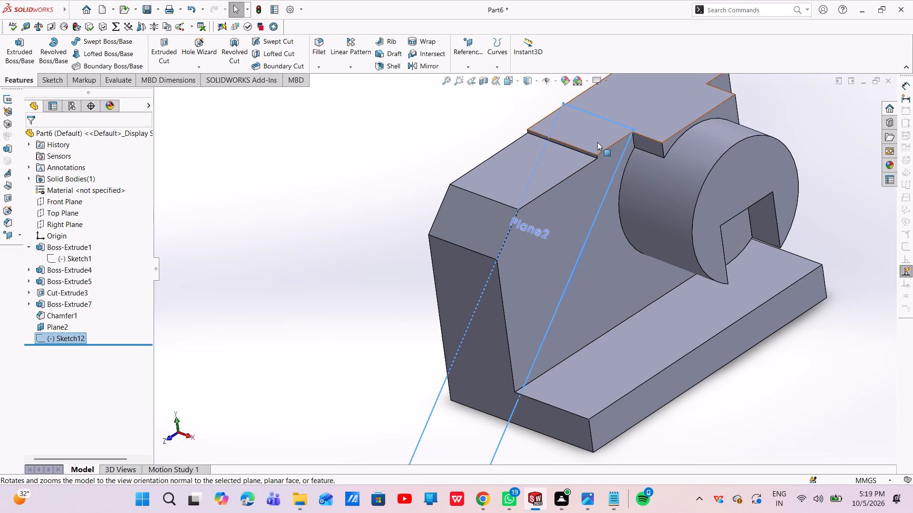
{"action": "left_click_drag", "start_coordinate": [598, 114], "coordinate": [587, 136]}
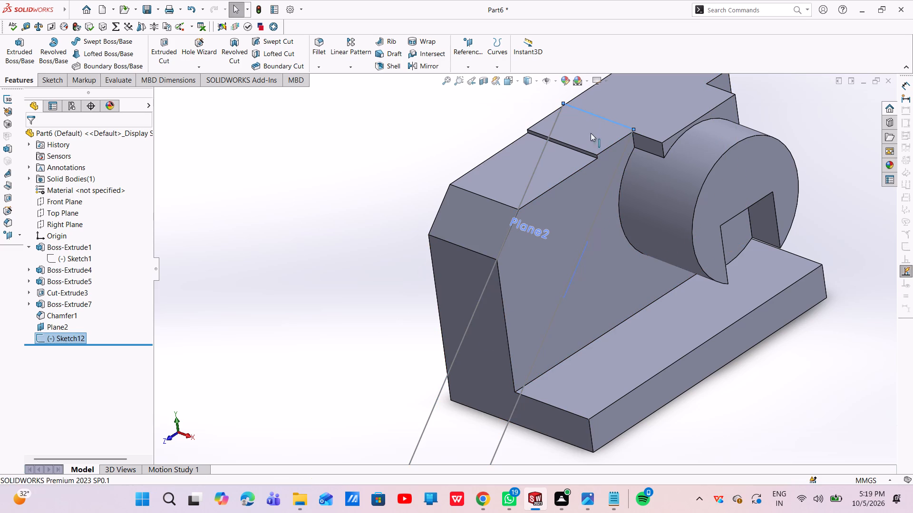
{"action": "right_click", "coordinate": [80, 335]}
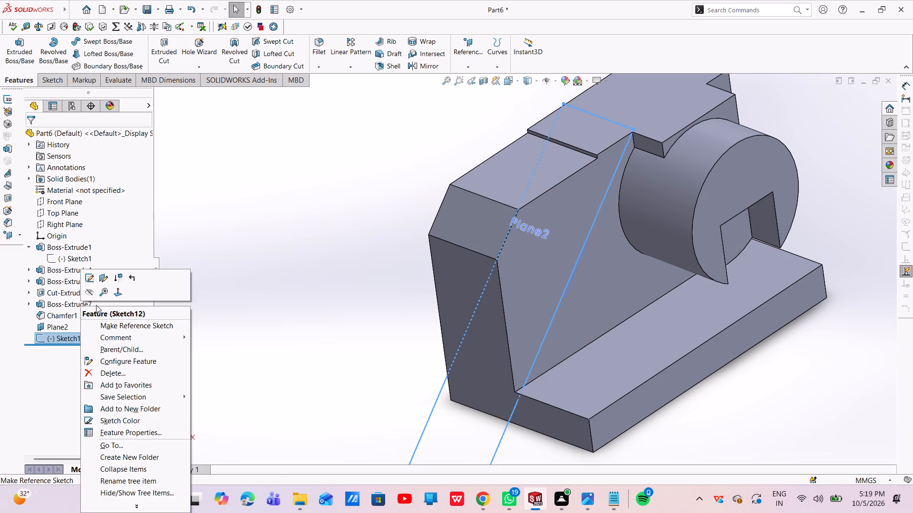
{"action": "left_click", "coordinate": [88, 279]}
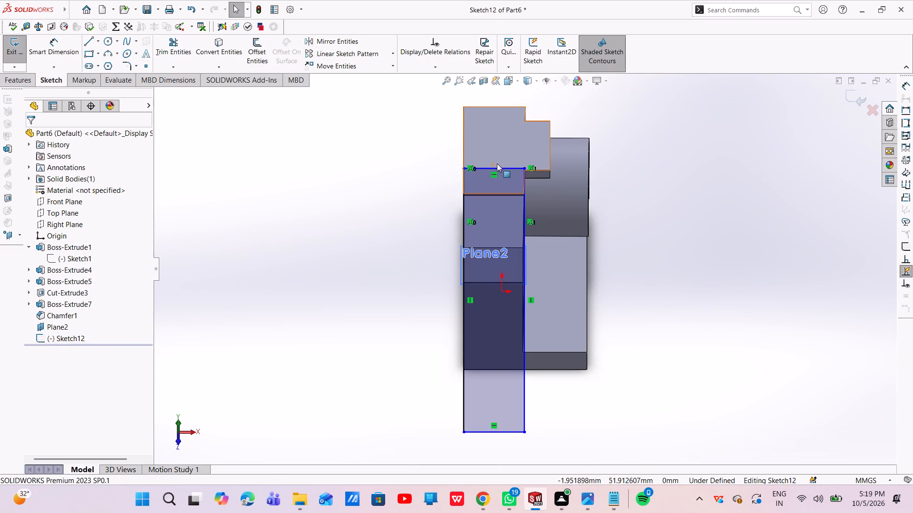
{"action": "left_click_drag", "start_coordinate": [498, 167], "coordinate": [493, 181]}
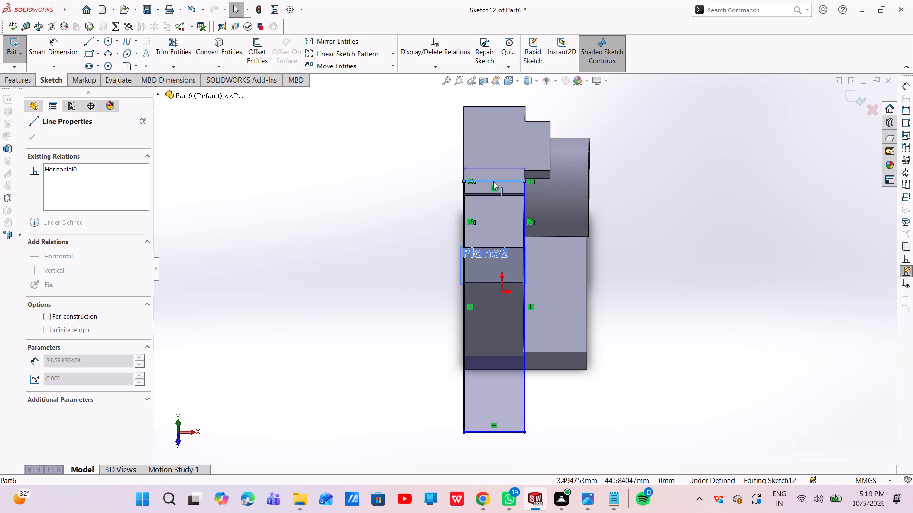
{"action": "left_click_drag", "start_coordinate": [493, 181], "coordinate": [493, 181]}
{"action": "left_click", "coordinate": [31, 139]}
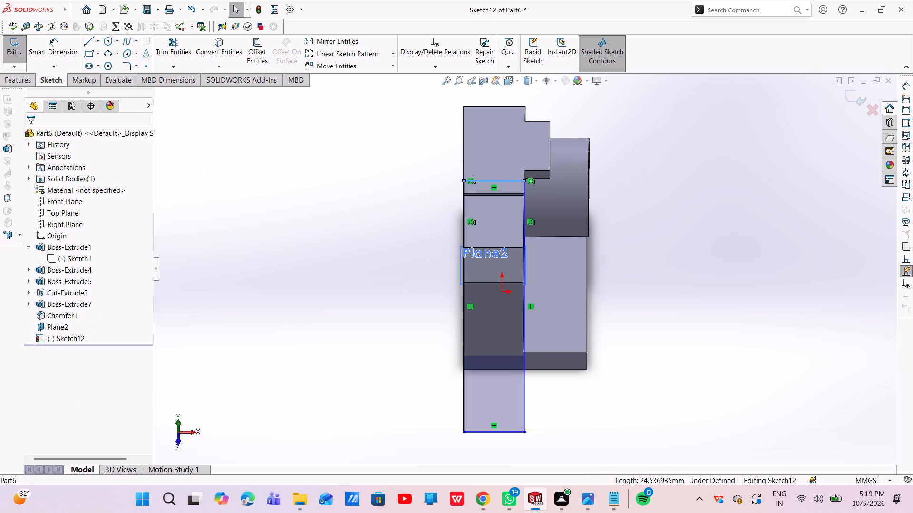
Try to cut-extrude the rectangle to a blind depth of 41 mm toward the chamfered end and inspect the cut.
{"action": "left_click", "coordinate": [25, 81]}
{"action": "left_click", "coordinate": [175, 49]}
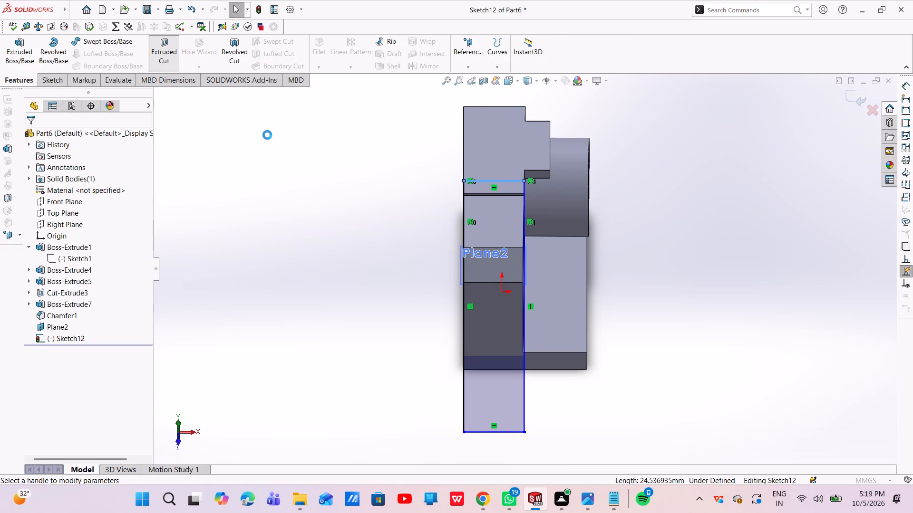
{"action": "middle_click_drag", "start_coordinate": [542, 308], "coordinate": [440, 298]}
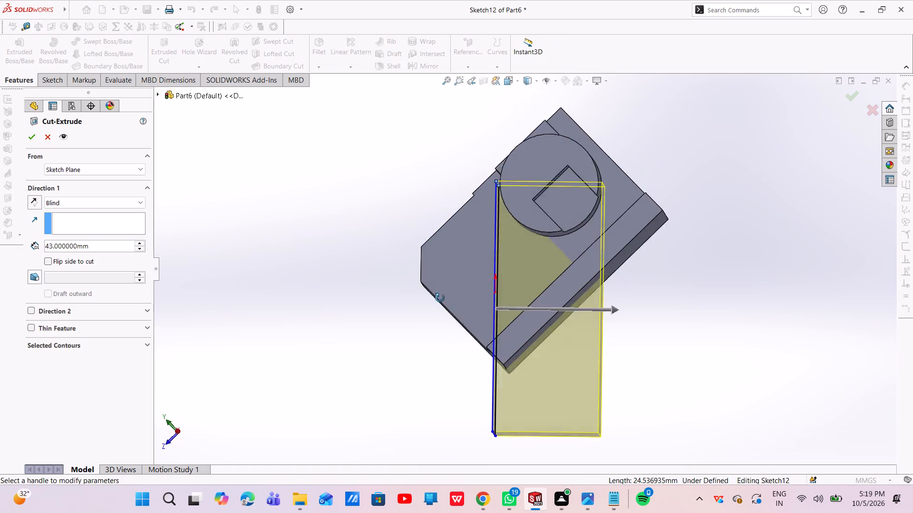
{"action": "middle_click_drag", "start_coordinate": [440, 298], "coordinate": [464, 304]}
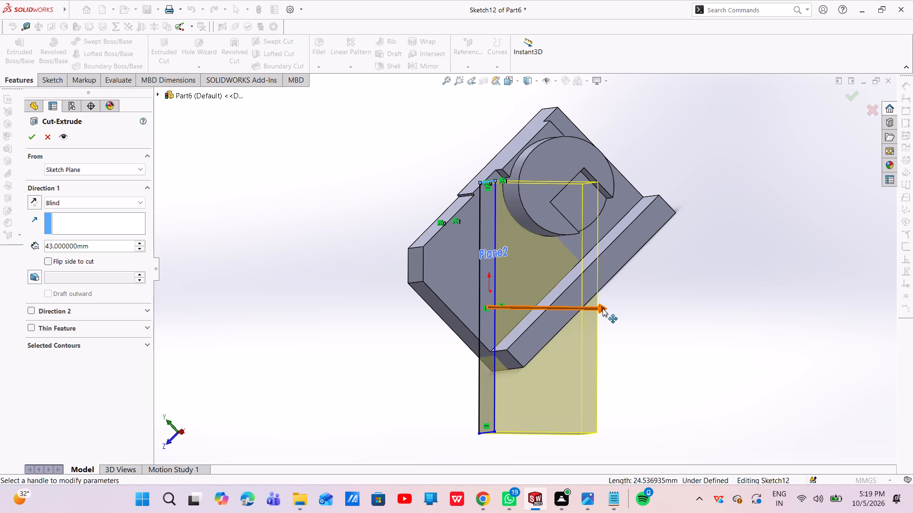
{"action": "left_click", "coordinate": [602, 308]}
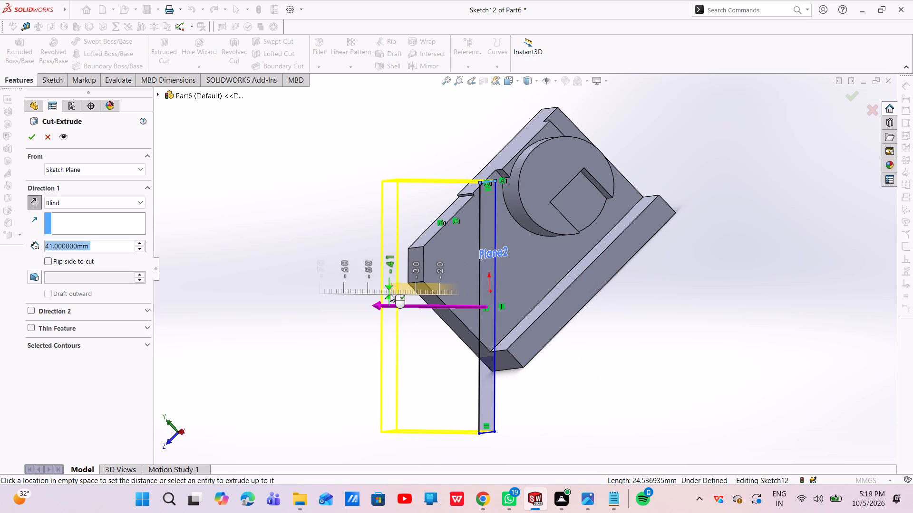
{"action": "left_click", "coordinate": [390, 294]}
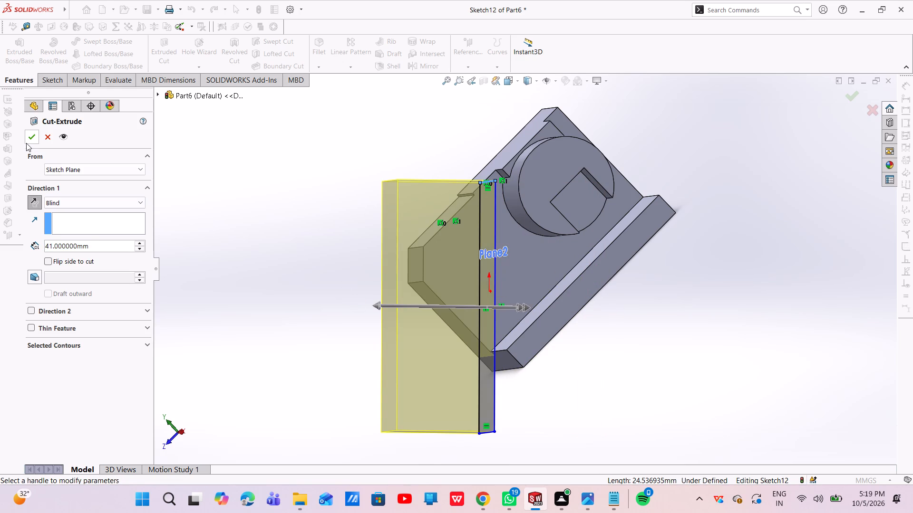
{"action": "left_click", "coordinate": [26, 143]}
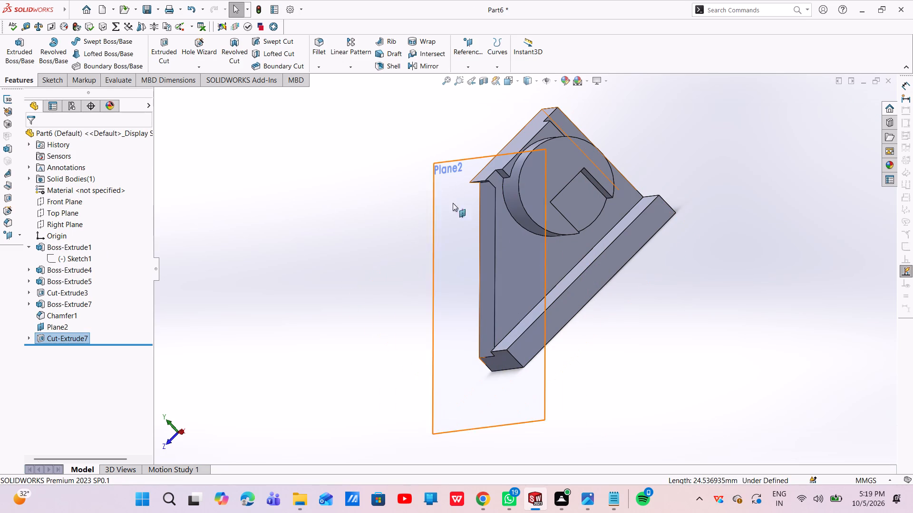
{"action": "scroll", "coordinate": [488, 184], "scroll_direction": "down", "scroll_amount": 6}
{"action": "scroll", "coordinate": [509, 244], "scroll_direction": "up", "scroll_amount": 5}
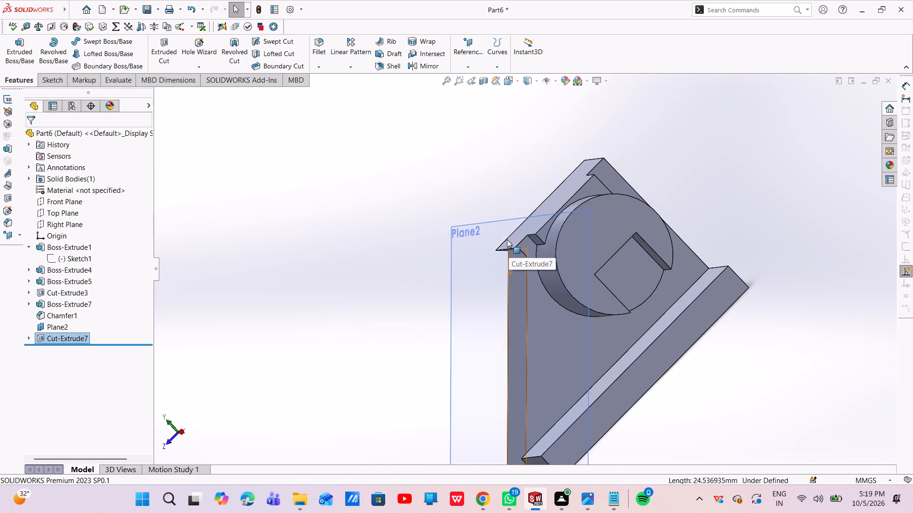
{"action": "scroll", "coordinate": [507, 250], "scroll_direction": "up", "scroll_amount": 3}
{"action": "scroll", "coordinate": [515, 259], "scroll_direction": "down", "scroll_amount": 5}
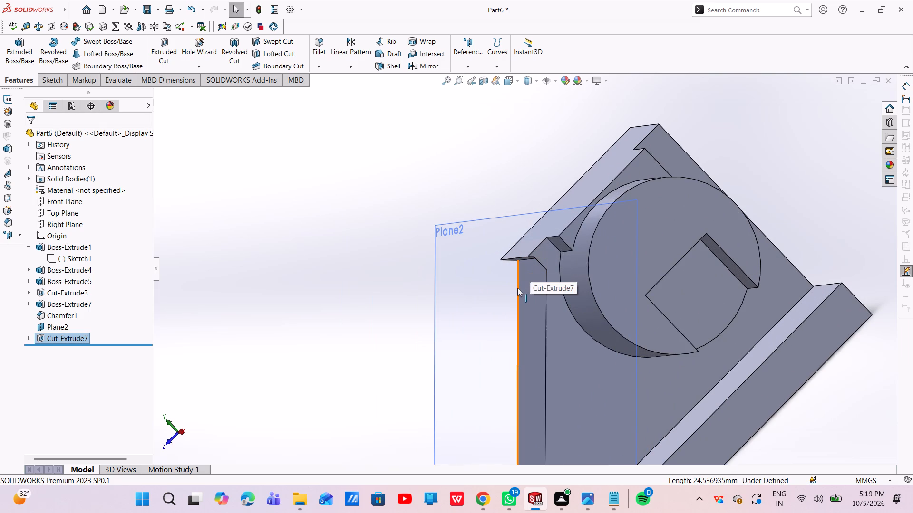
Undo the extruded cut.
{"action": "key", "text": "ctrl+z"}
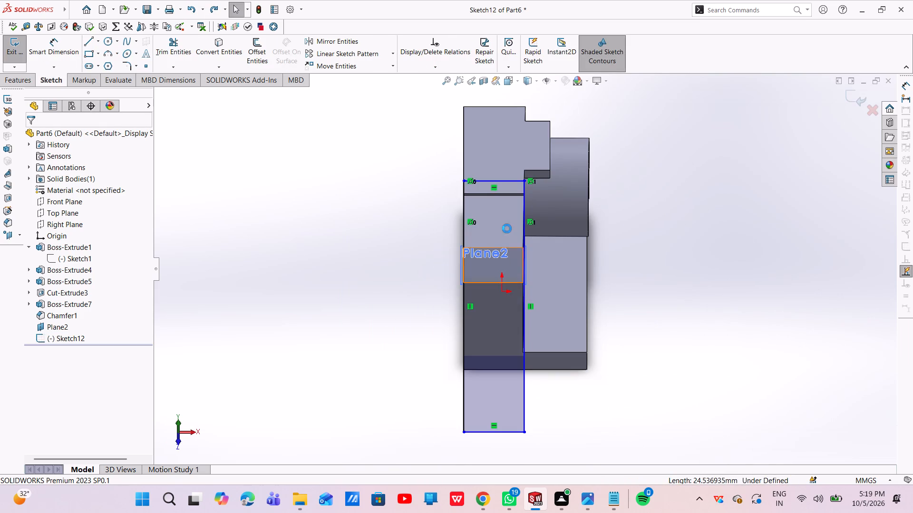
Stretch the rectangle's upper edge upward until it extends beyond the top face of the raised block.
{"action": "middle_click_drag", "start_coordinate": [548, 252], "coordinate": [451, 237]}
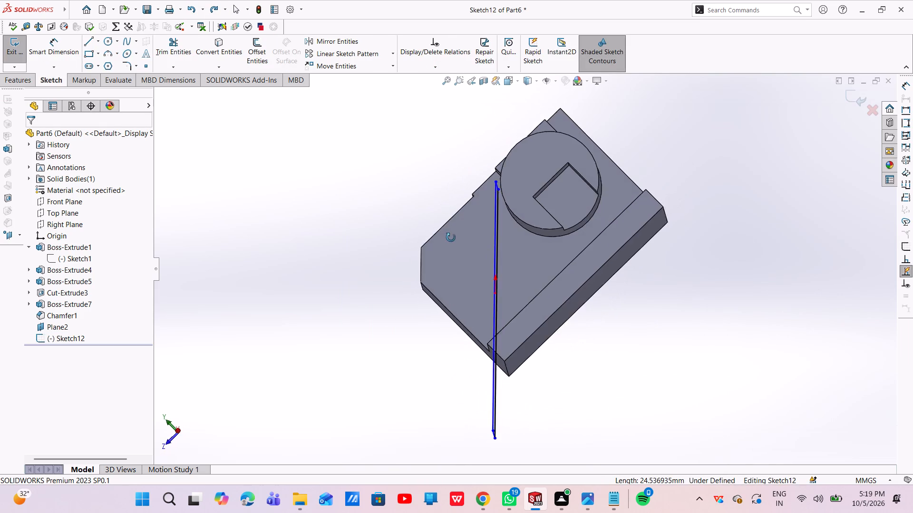
{"action": "middle_click_drag", "start_coordinate": [451, 237], "coordinate": [459, 249]}
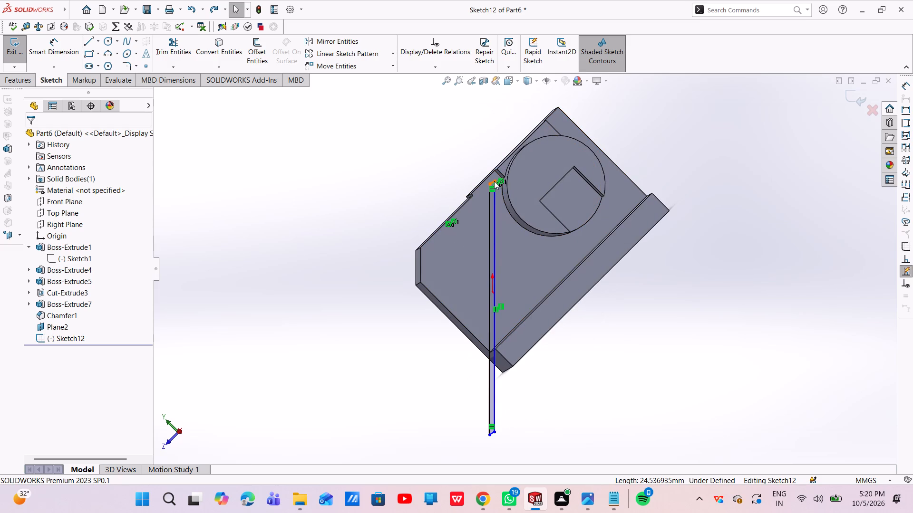
{"action": "scroll", "coordinate": [493, 182], "scroll_direction": "down", "scroll_amount": 6}
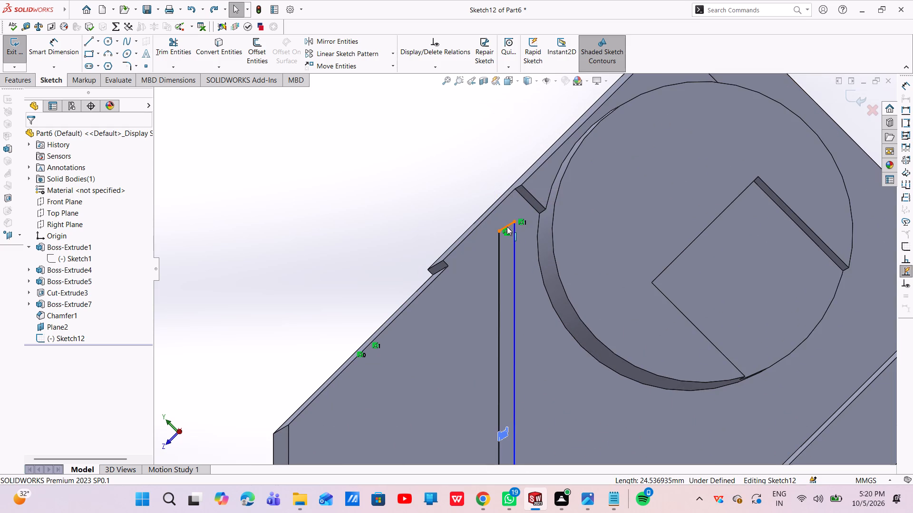
{"action": "left_click_drag", "start_coordinate": [507, 227], "coordinate": [491, 148]}
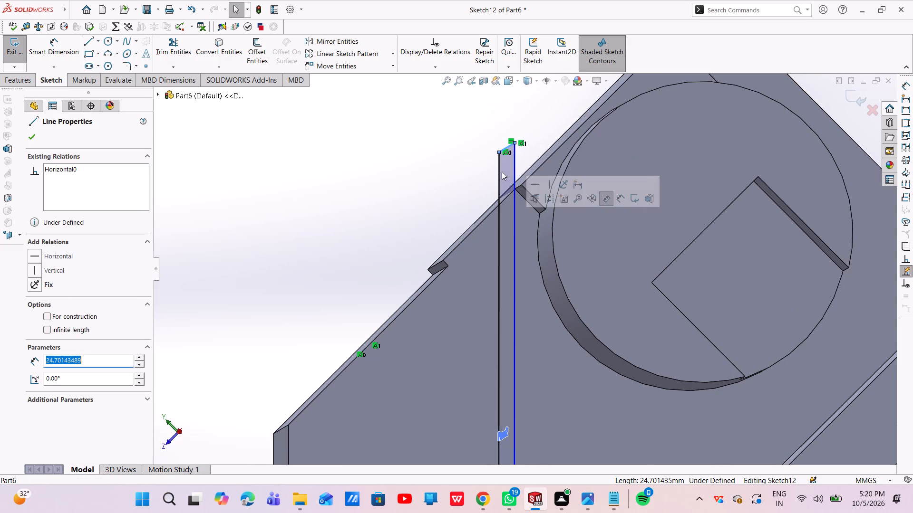
{"action": "scroll", "coordinate": [510, 234], "scroll_direction": "up", "scroll_amount": 2}
{"action": "scroll", "coordinate": [502, 286], "scroll_direction": "up", "scroll_amount": 3}
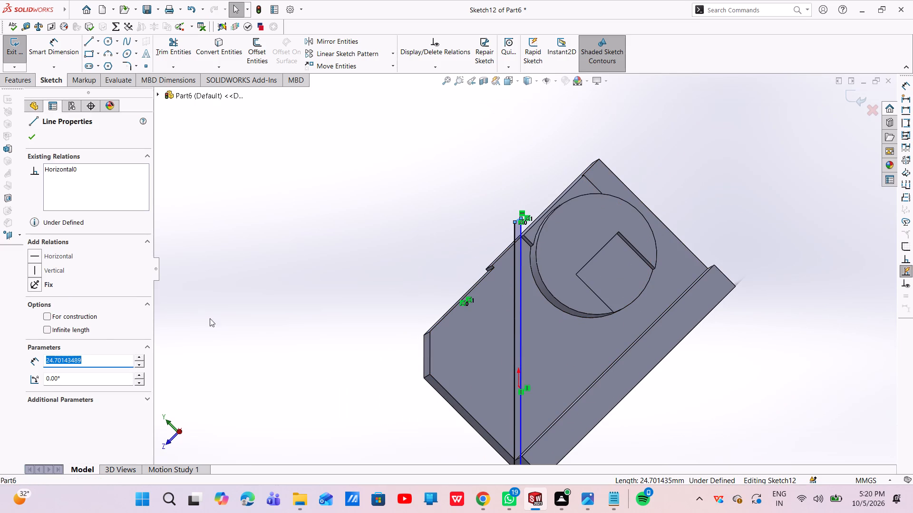
{"action": "left_click", "coordinate": [30, 139]}
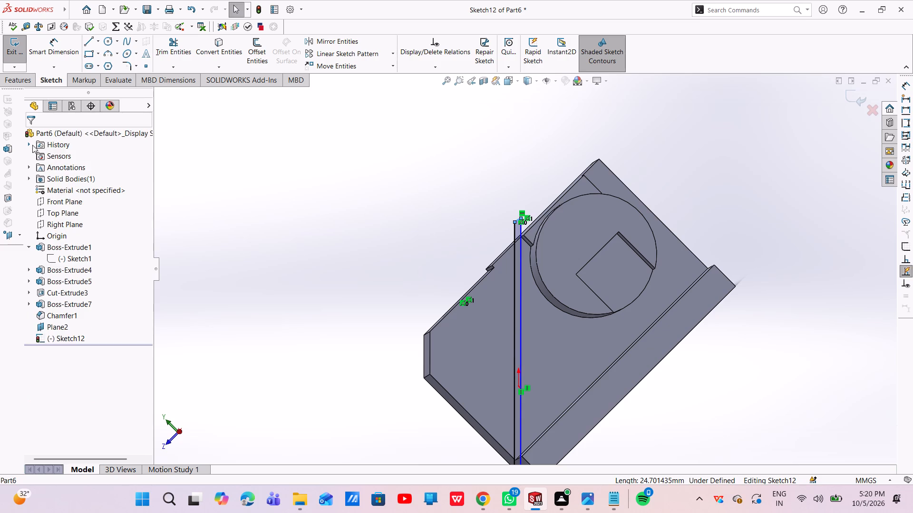
Exit the sketch and set the reference plane's offset from the chamfer face to 29 mm, then change it to 25 mm.
{"action": "left_click", "coordinate": [59, 326]}
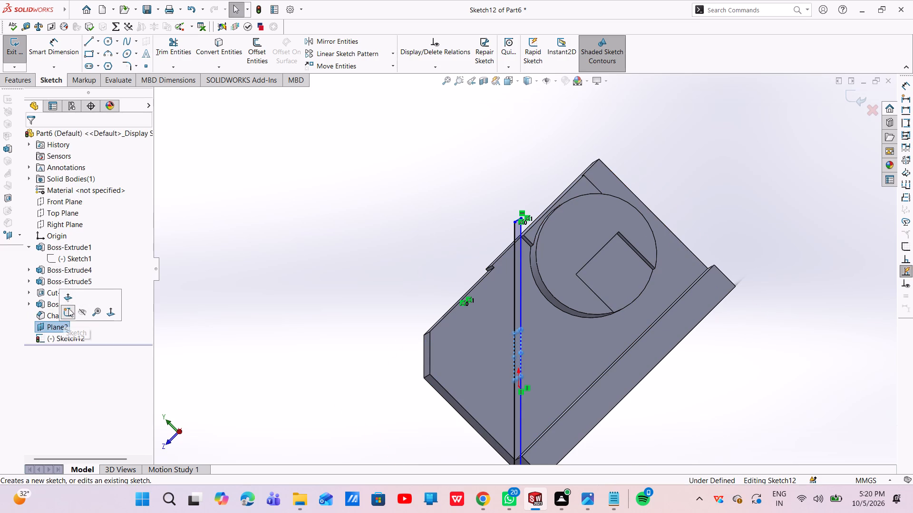
{"action": "left_click", "coordinate": [64, 310]}
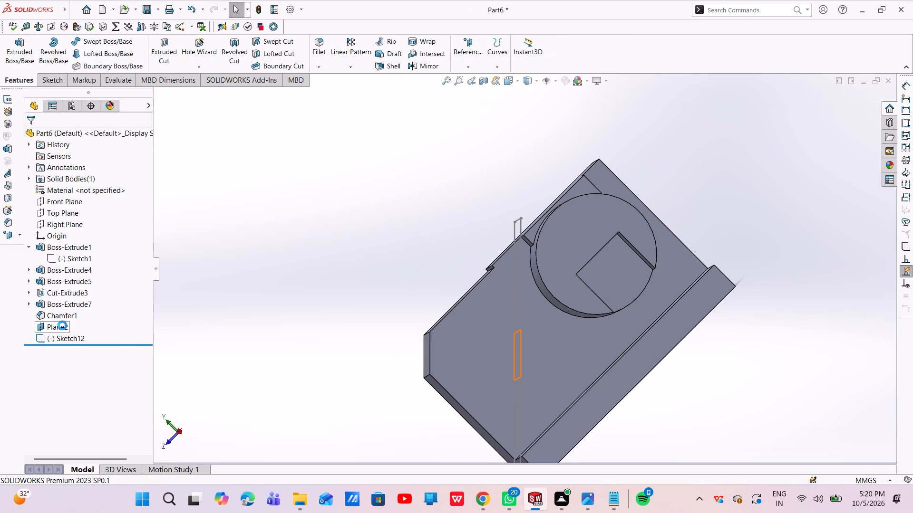
{"action": "right_click", "coordinate": [63, 325]}
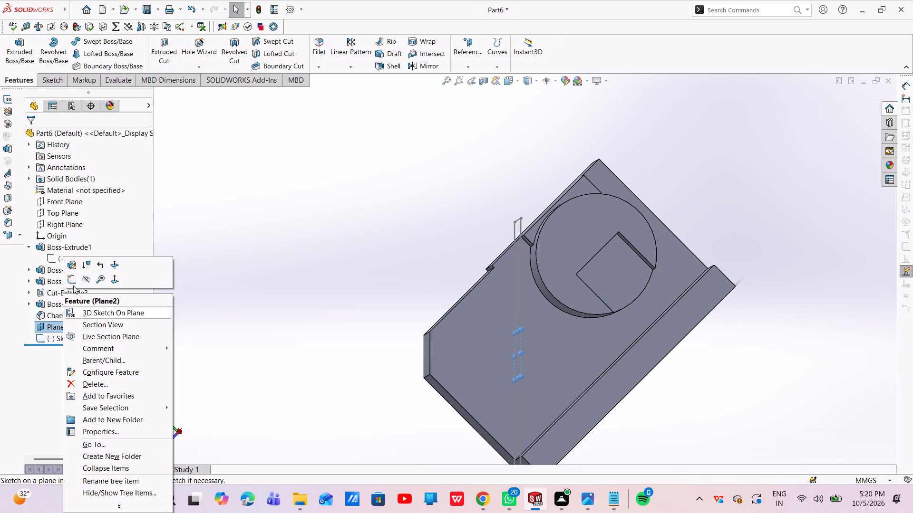
{"action": "left_click", "coordinate": [72, 268]}
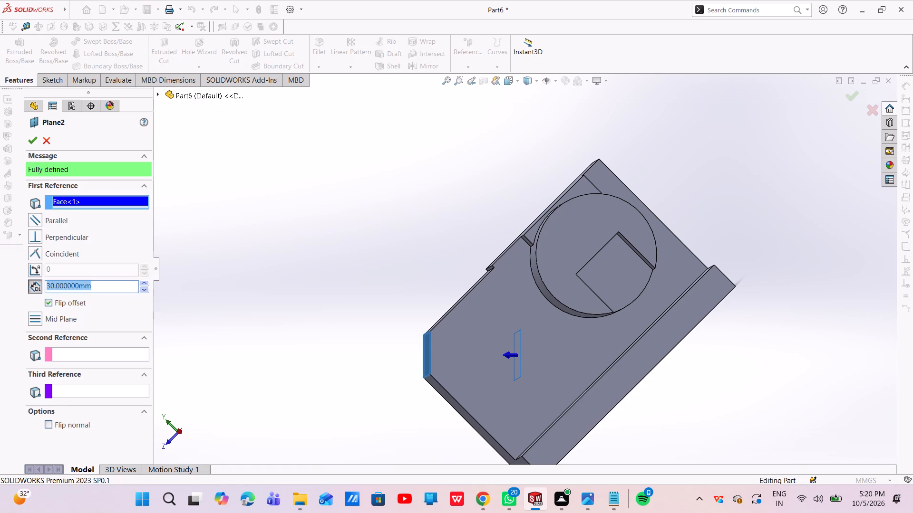
{"action": "key", "text": "BackSpace"}
{"action": "key", "text": "BackSpace"}
{"action": "type", "text": "29"}
{"action": "key", "text": "Return"}
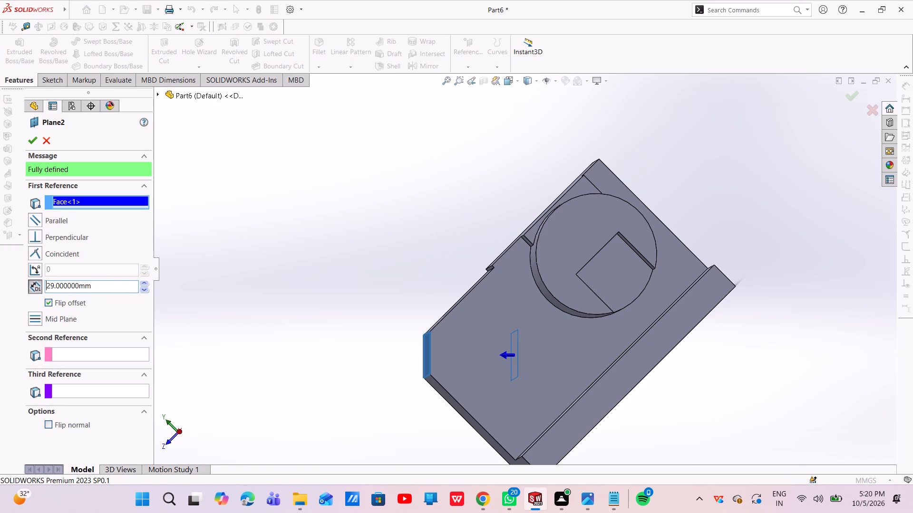
{"action": "left_click", "coordinate": [96, 291]}
{"action": "key", "text": "BackSpace"}
{"action": "key", "text": "BackSpace"}
{"action": "key", "text": "BackSpace"}
{"action": "key", "text": "BackSpace"}
{"action": "key", "text": "BackSpace"}
{"action": "key", "text": "BackSpace"}
{"action": "key", "text": "BackSpace"}
{"action": "key", "text": "BackSpace"}
{"action": "key", "text": "BackSpace"}
{"action": "key", "text": "BackSpace"}
{"action": "key", "text": "BackSpace"}
{"action": "key", "text": "BackSpace"}
{"action": "key", "text": "BackSpace"}
{"action": "key", "text": "BackSpace"}
{"action": "key", "text": "BackSpace"}
{"action": "key", "text": "BackSpace"}
{"action": "key", "text": "BackSpace"}
{"action": "key", "text": "BackSpace"}
{"action": "key", "text": "BackSpace"}
{"action": "type", "text": "25"}
{"action": "key", "text": "Return"}
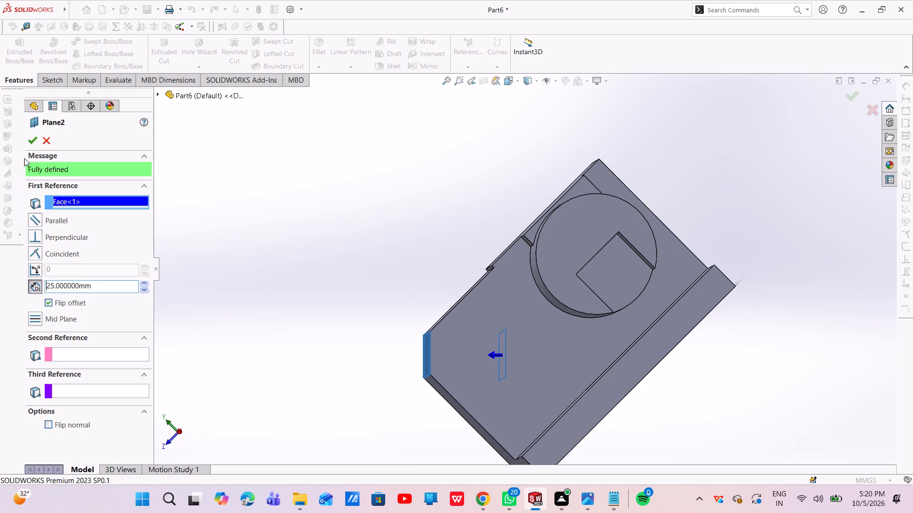
{"action": "left_click", "coordinate": [32, 142]}
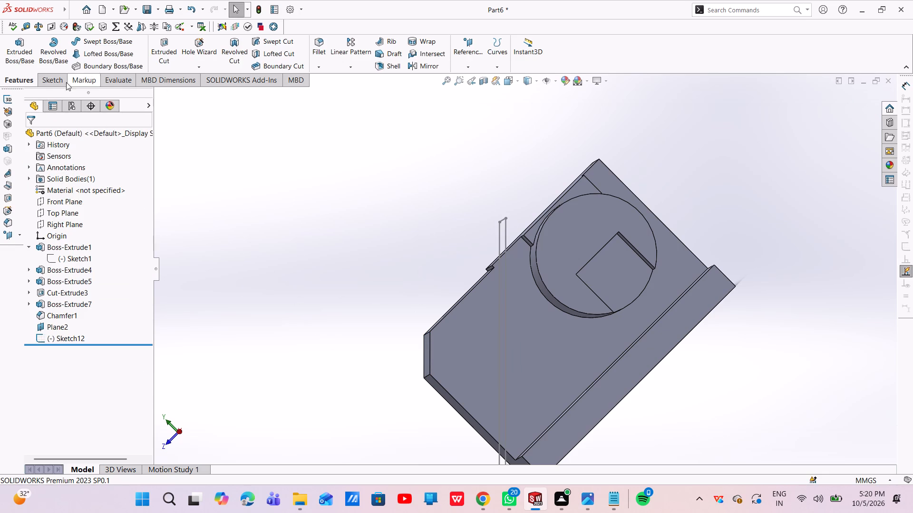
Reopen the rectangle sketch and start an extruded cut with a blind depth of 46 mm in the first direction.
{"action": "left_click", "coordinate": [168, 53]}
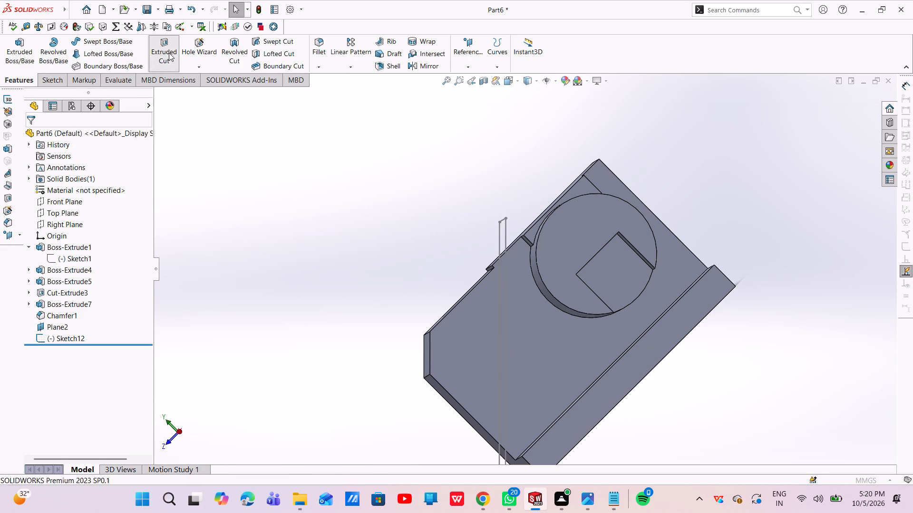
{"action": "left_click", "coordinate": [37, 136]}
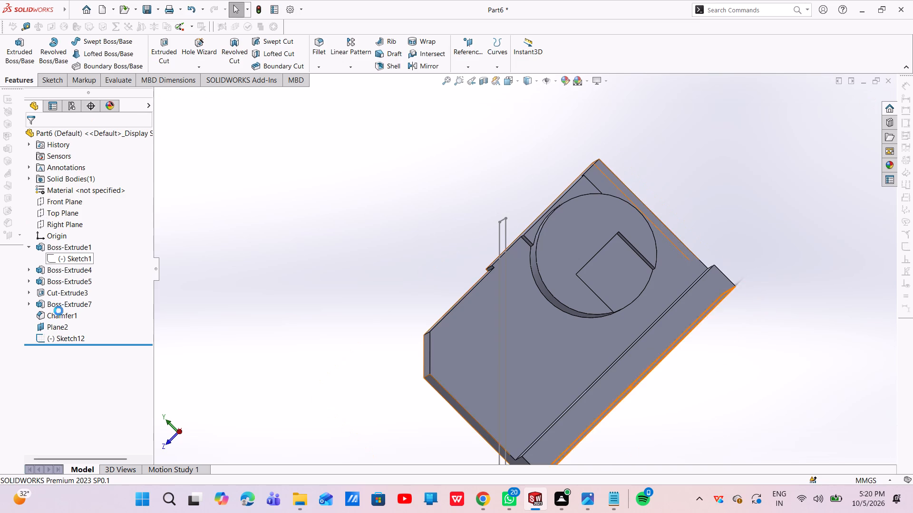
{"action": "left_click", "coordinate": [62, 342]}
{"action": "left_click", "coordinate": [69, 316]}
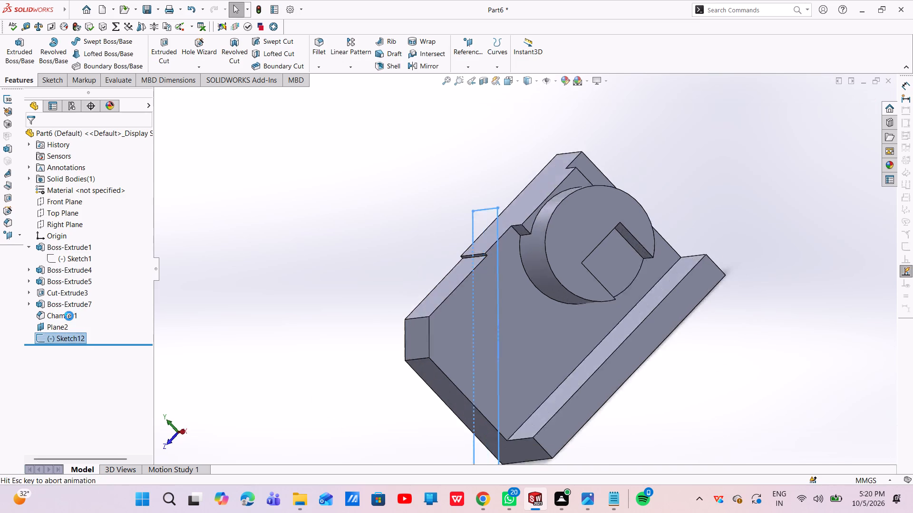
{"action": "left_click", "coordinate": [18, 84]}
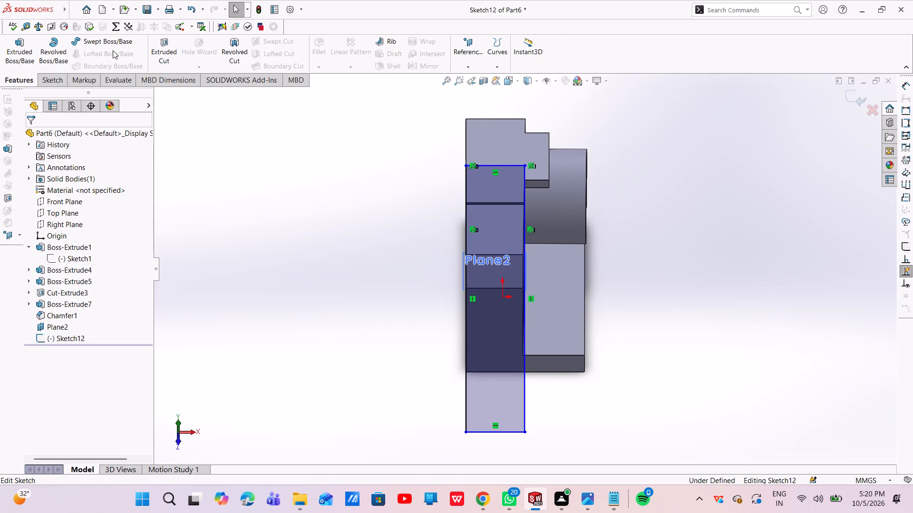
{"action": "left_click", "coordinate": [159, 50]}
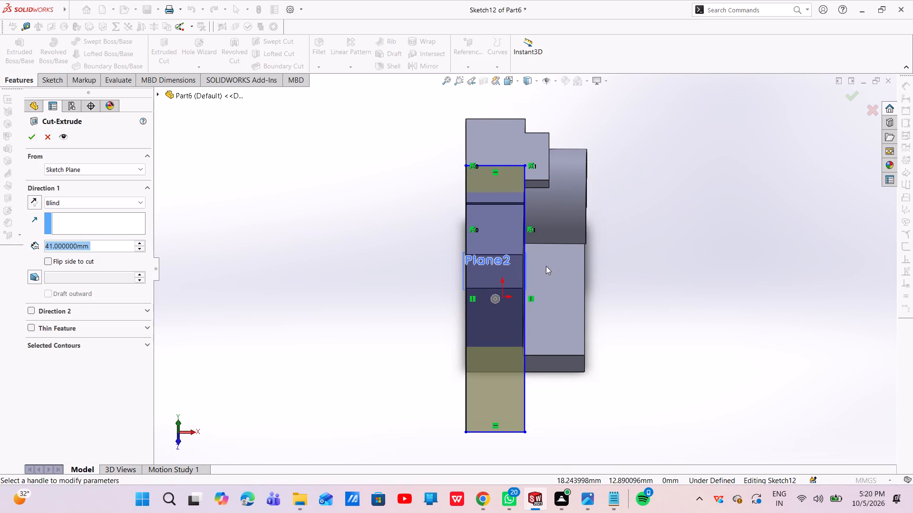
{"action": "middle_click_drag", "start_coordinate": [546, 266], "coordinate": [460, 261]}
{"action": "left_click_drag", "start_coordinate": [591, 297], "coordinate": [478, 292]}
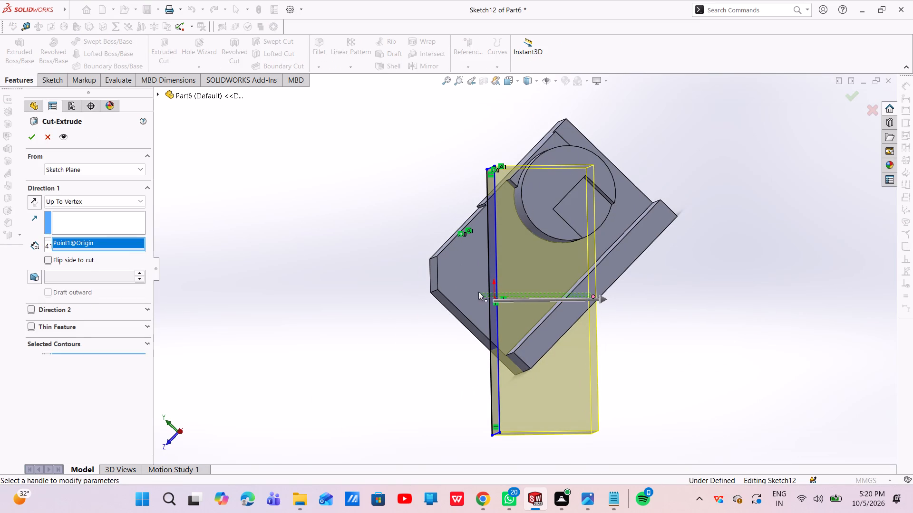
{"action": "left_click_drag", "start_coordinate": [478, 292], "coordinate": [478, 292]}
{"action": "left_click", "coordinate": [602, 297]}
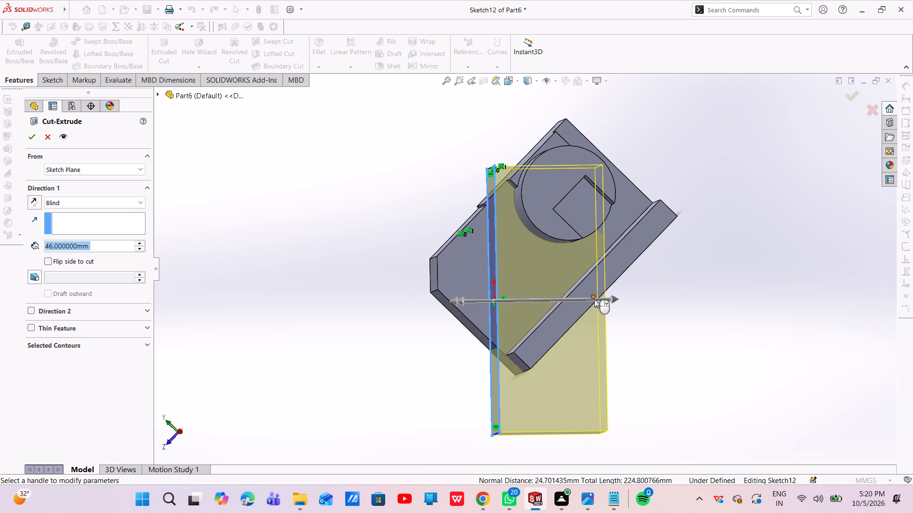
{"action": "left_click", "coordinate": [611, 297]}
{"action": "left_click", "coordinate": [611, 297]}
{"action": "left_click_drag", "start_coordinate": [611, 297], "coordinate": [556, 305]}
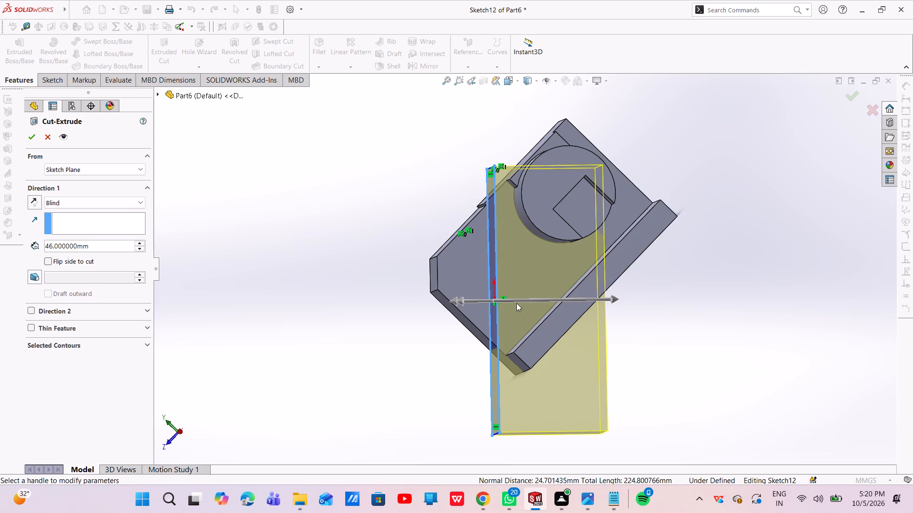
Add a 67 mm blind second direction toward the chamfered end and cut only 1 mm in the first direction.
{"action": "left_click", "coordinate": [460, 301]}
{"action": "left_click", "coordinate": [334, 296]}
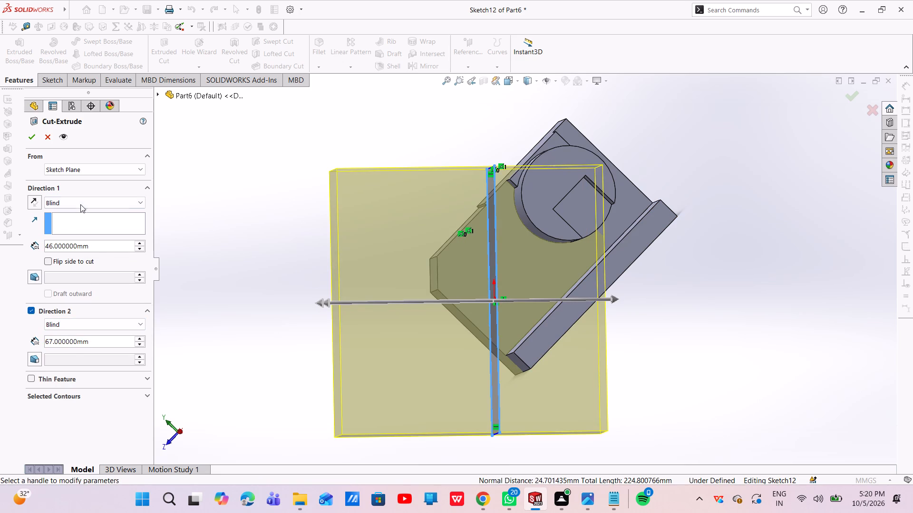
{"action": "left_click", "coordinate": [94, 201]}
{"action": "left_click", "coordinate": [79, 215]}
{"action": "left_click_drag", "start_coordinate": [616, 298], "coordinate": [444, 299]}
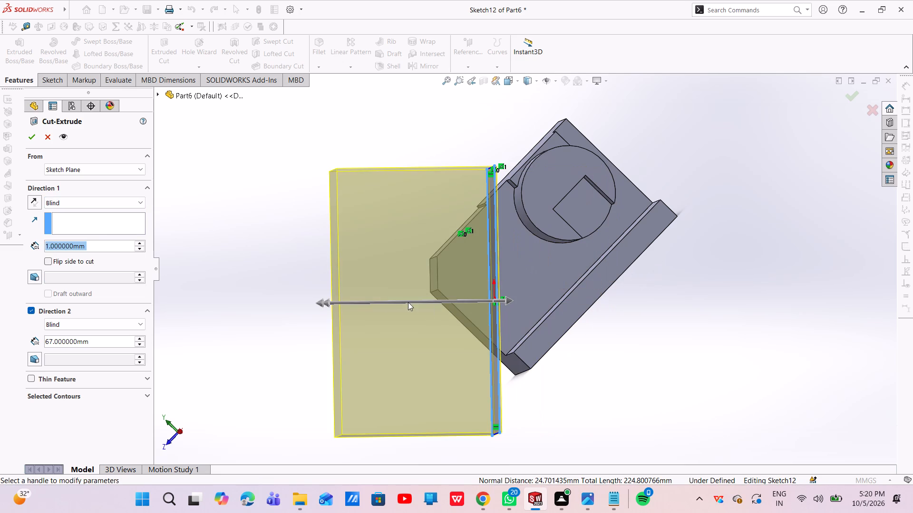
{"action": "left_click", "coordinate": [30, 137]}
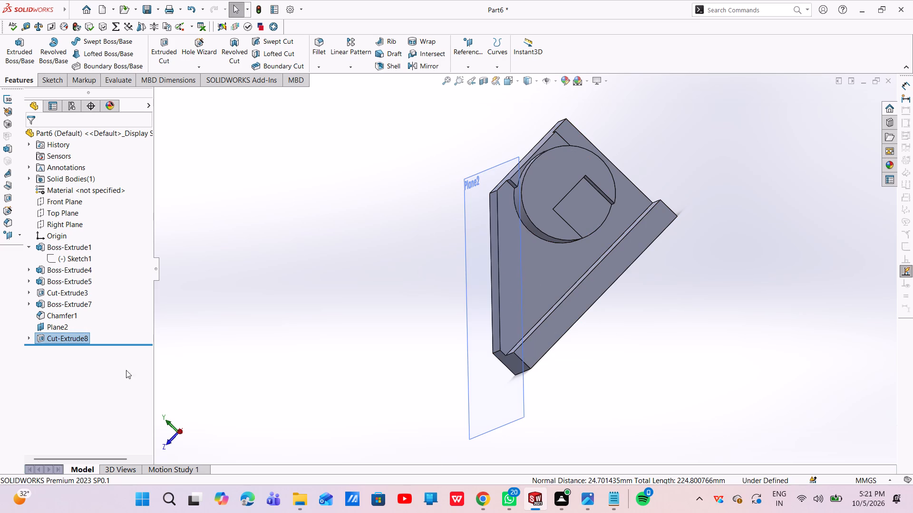
Hide the offset reference plane Plane2.
{"action": "right_click", "coordinate": [64, 324]}
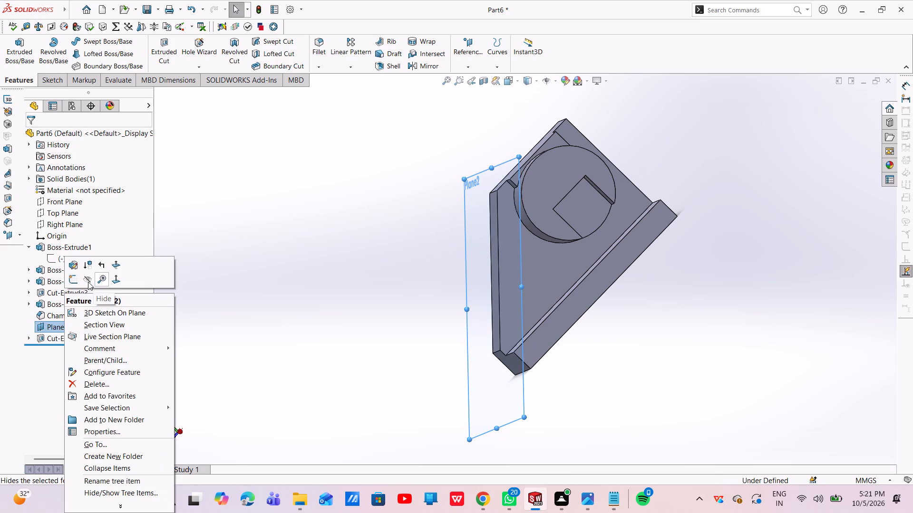
{"action": "left_click", "coordinate": [88, 282]}
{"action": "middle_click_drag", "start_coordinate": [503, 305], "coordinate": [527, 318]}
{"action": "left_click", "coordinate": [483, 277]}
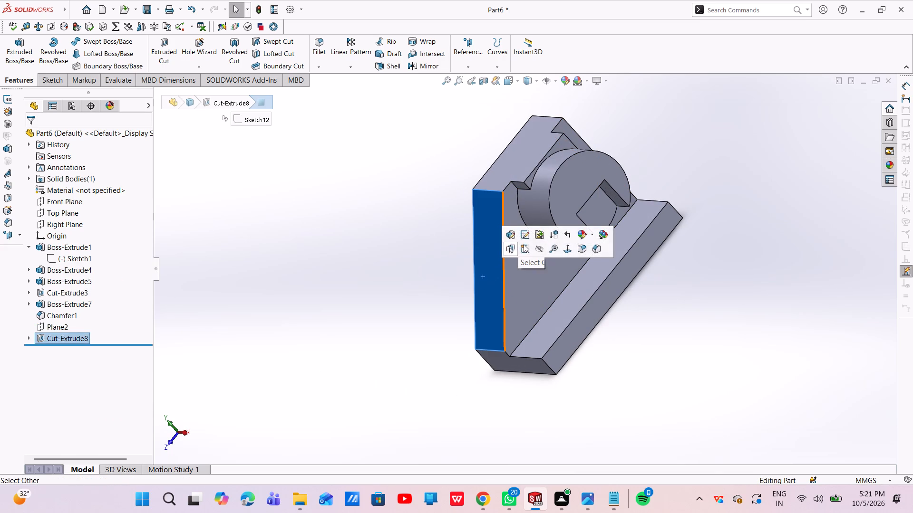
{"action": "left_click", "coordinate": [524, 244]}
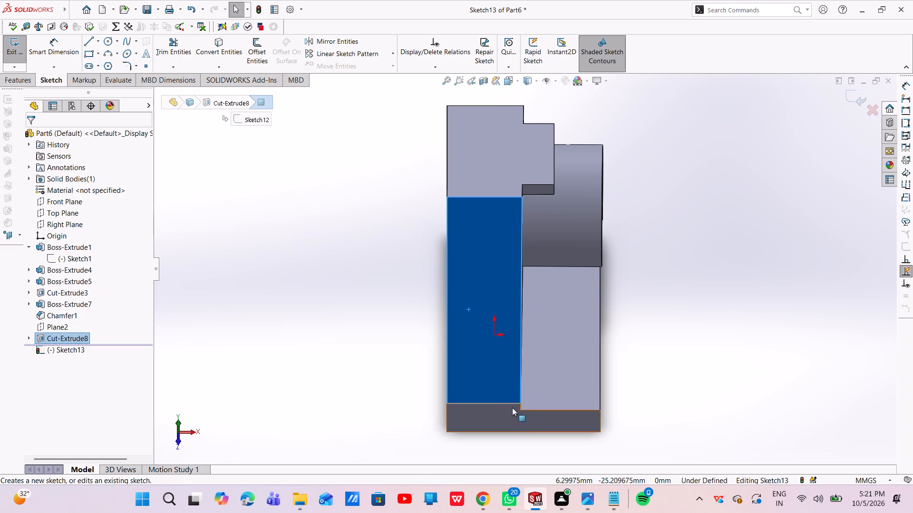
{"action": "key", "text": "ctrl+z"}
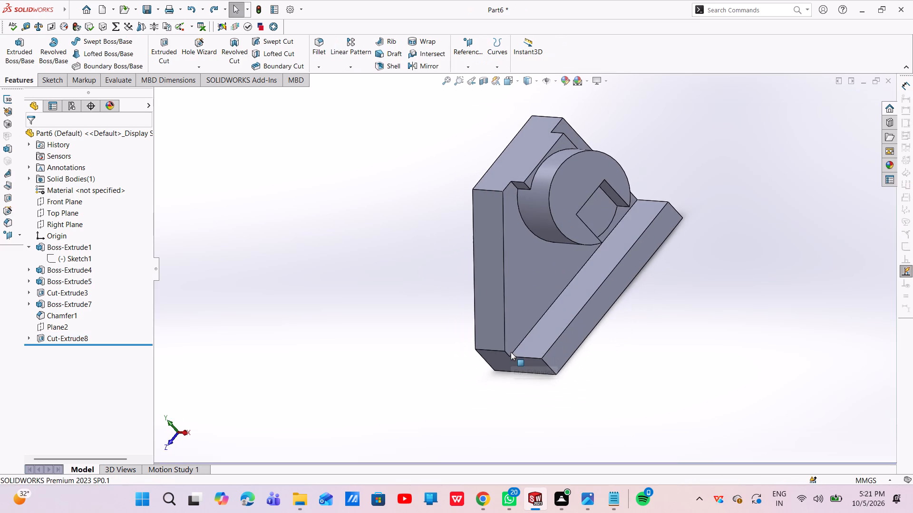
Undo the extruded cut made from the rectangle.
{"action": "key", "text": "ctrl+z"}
Stretch the rectangle's lower edge farther below the part and its upper edge farther above it.
{"action": "middle_click_drag", "start_coordinate": [547, 386], "coordinate": [471, 353]}
{"action": "left_click_drag", "start_coordinate": [470, 427], "coordinate": [471, 442]}
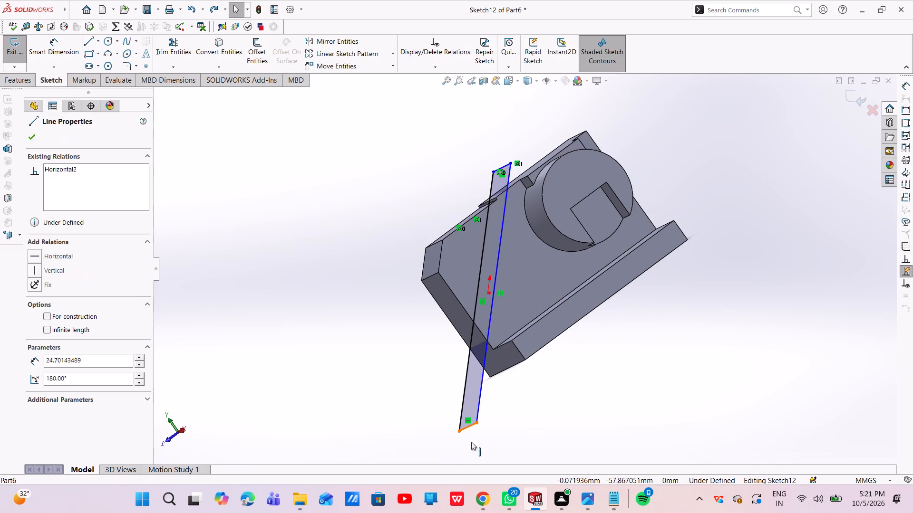
{"action": "left_click_drag", "start_coordinate": [471, 442], "coordinate": [464, 477]}
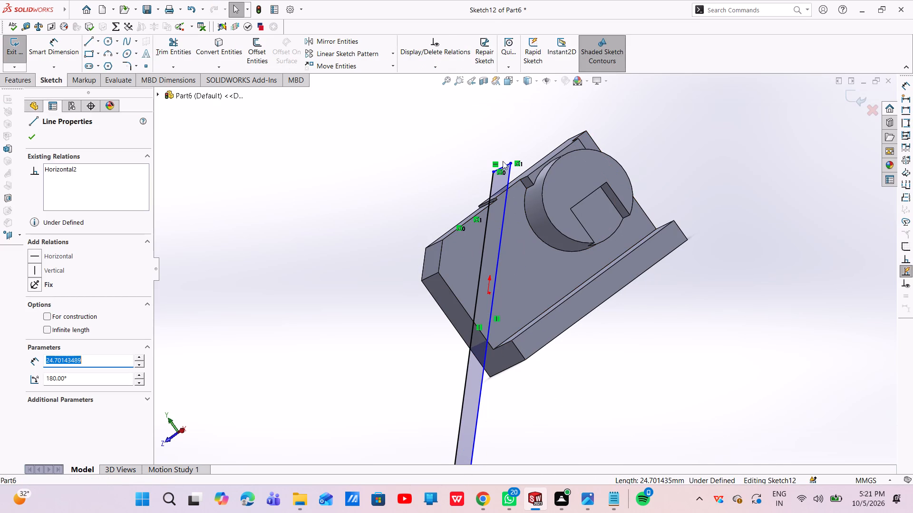
{"action": "left_click_drag", "start_coordinate": [508, 165], "coordinate": [506, 120]}
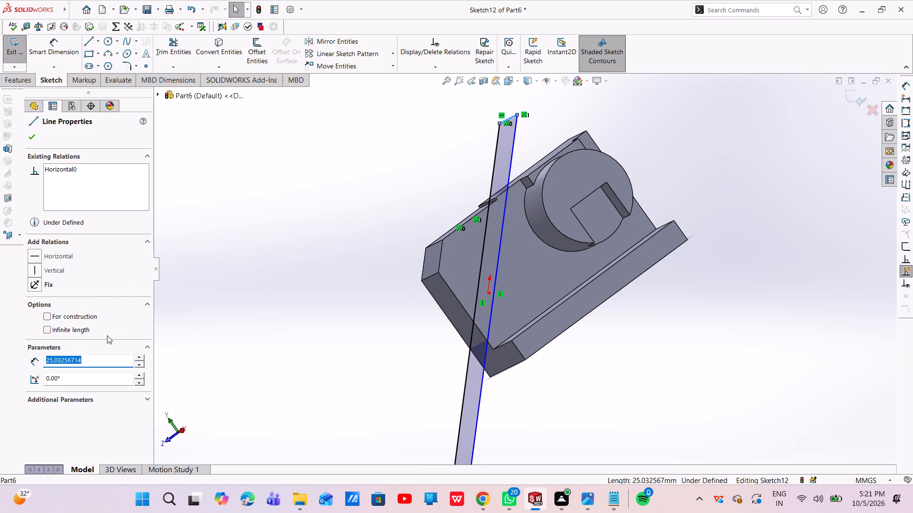
{"action": "left_click", "coordinate": [29, 133]}
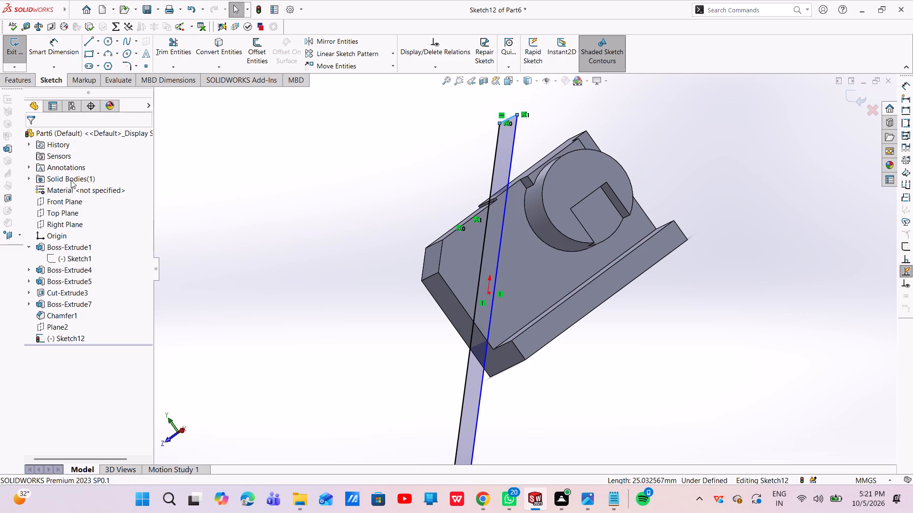
Exit the sketch and set the reference plane's offset from the chamfer face to 28 mm.
{"action": "left_click", "coordinate": [60, 324]}
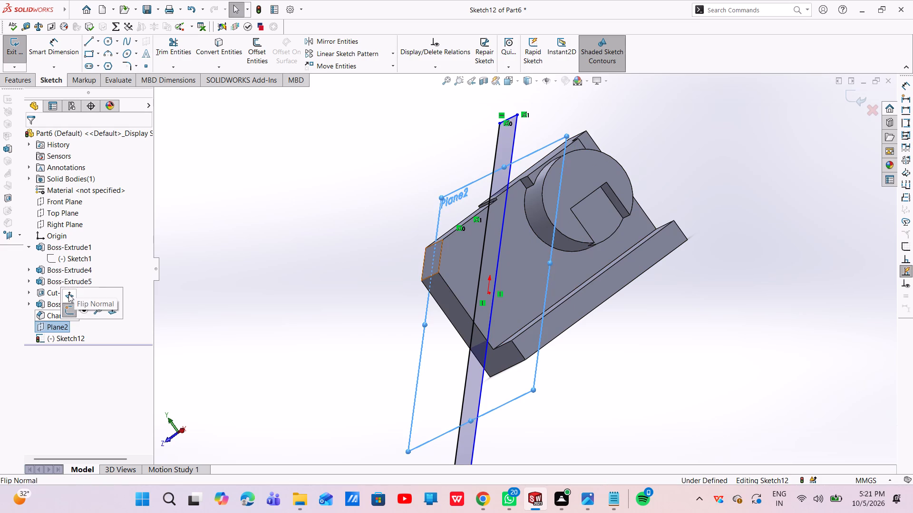
{"action": "left_click", "coordinate": [70, 305]}
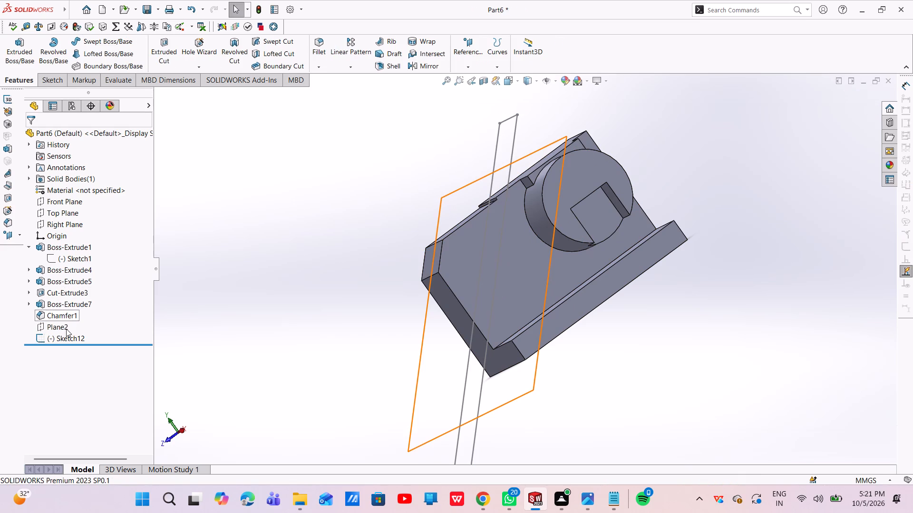
{"action": "right_click", "coordinate": [66, 323]}
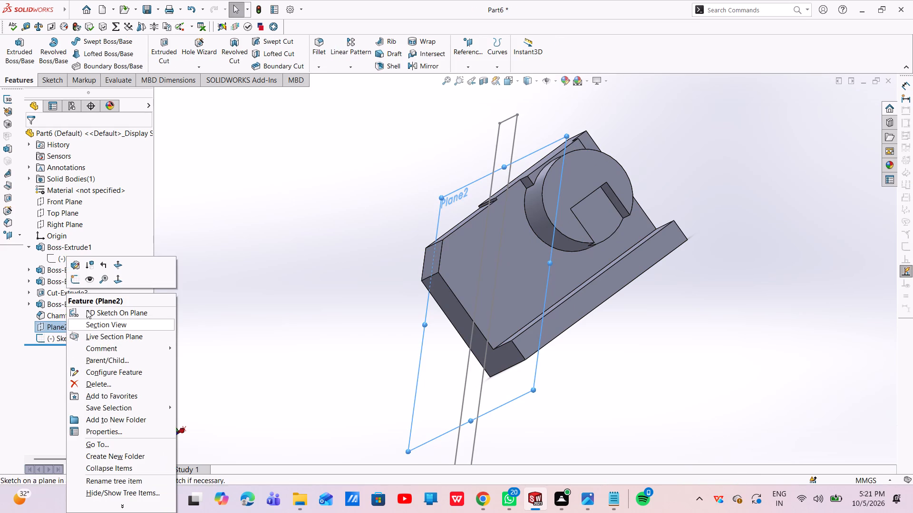
{"action": "left_click", "coordinate": [76, 264]}
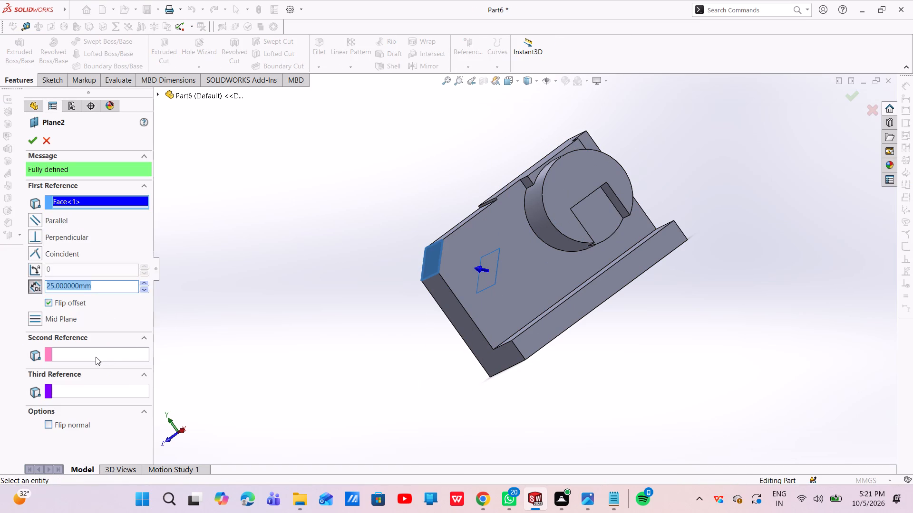
{"action": "key", "text": "BackSpace"}
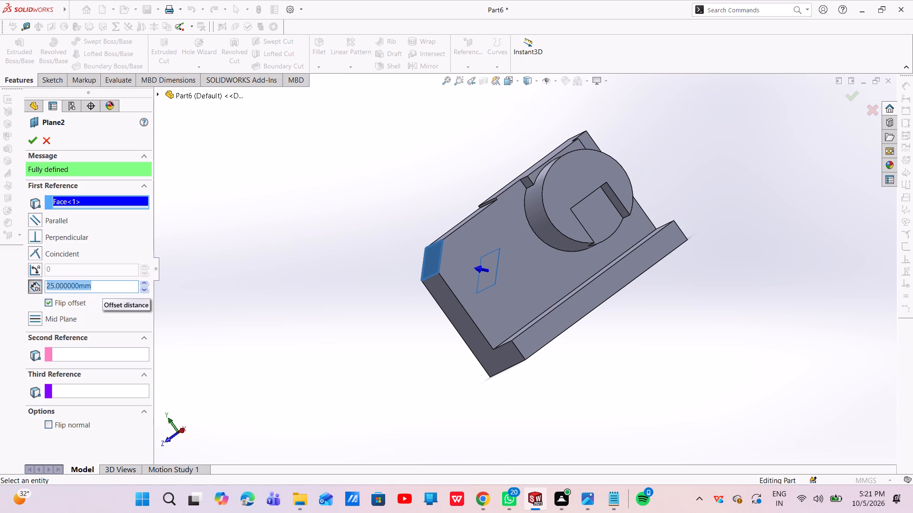
{"action": "key", "text": "2"}
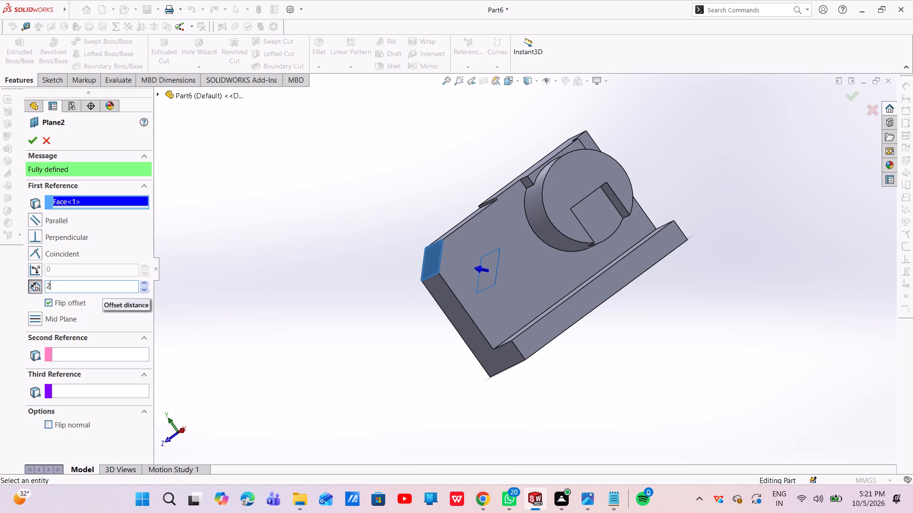
{"action": "key", "text": "8"}
{"action": "key", "text": "Return"}
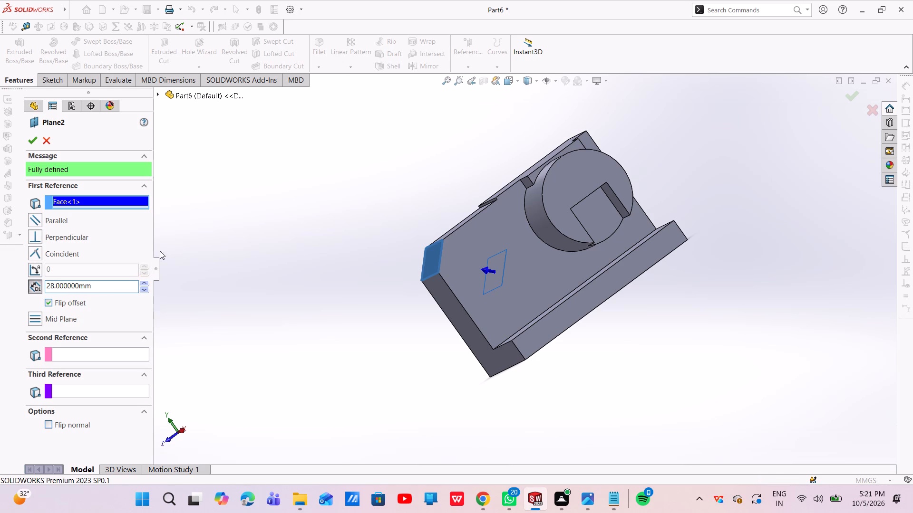
{"action": "left_click", "coordinate": [32, 143]}
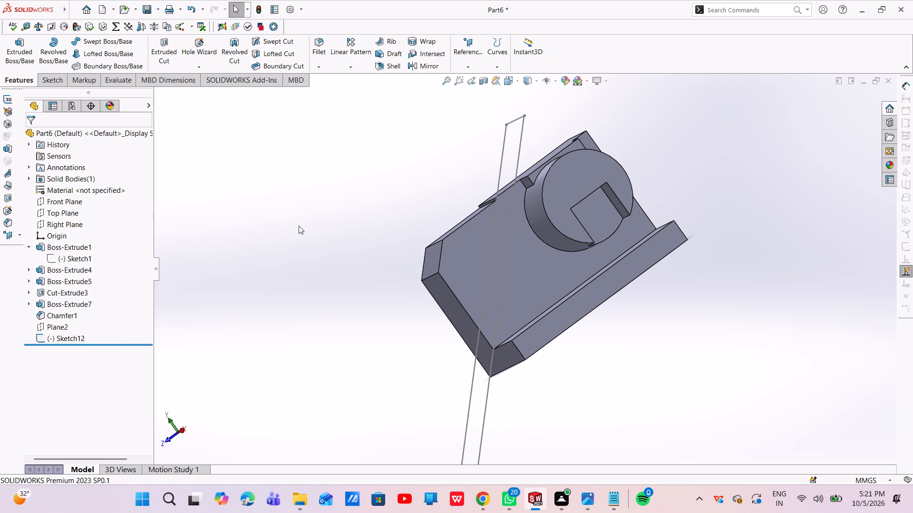
Reopen the rectangle sketch and lower its upper edge to about the level of the small ledge beside the round boss.
{"action": "left_click", "coordinate": [68, 342]}
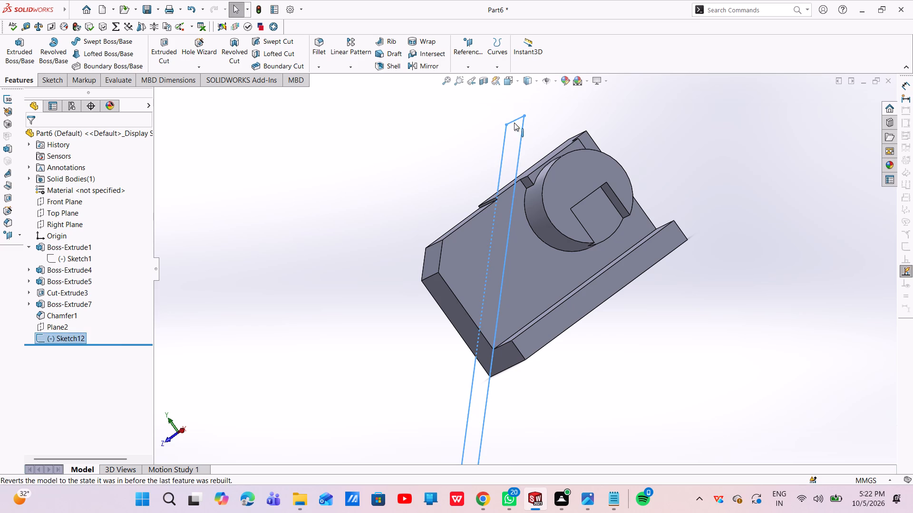
{"action": "left_click_drag", "start_coordinate": [512, 119], "coordinate": [509, 152]}
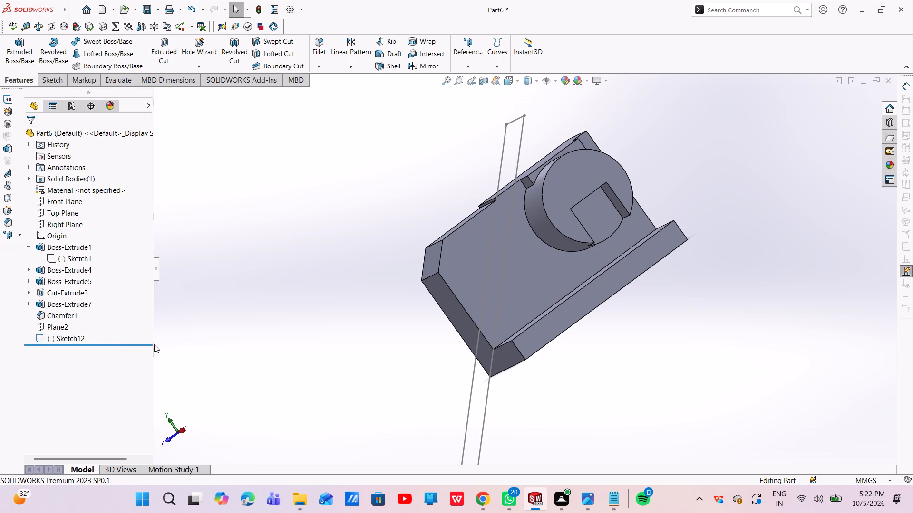
{"action": "right_click", "coordinate": [75, 334]}
{"action": "left_click", "coordinate": [78, 276]}
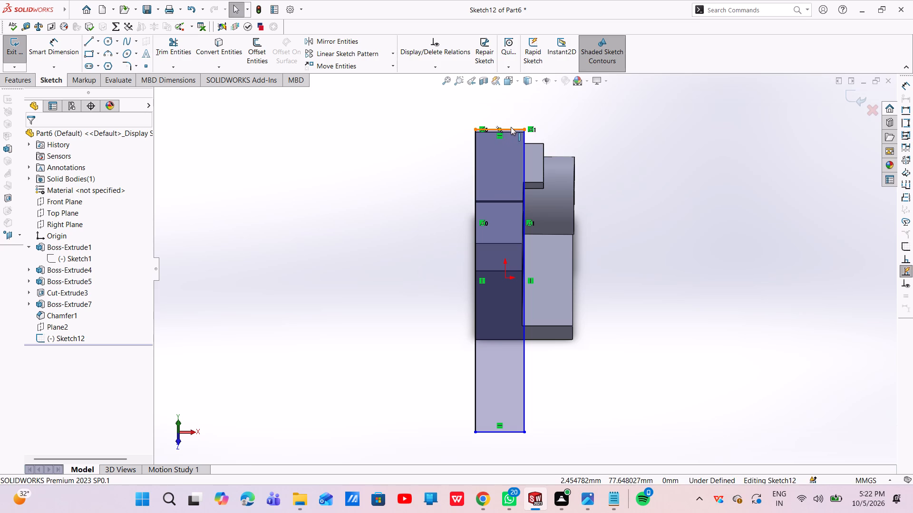
{"action": "left_click_drag", "start_coordinate": [501, 130], "coordinate": [496, 168]}
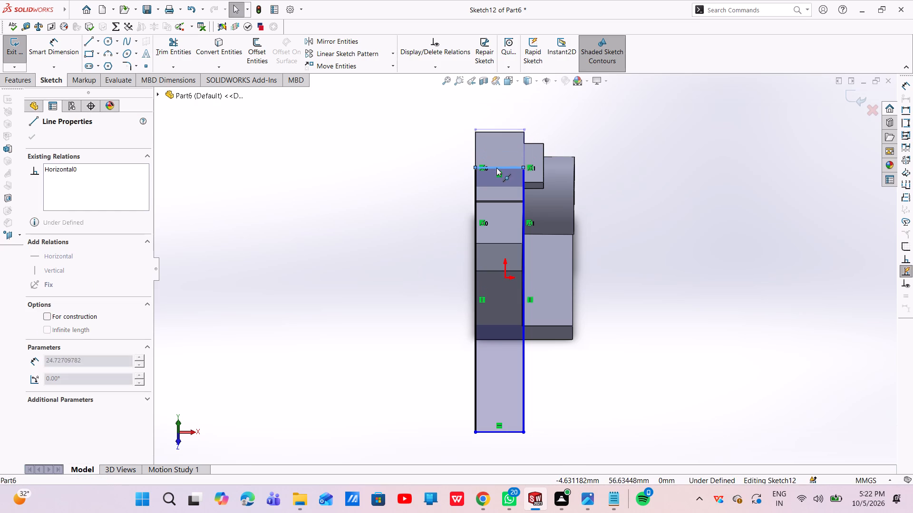
{"action": "left_click_drag", "start_coordinate": [496, 168], "coordinate": [496, 182]}
{"action": "middle_click_drag", "start_coordinate": [543, 192], "coordinate": [513, 192]}
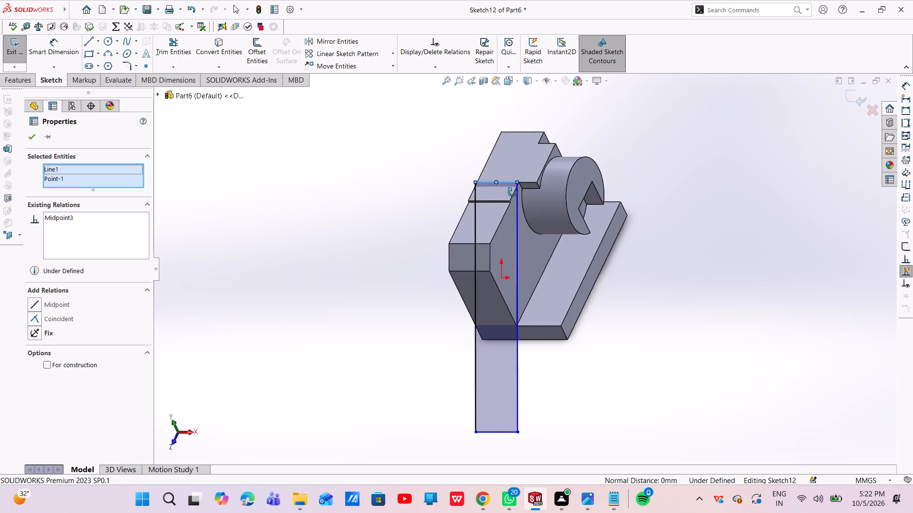
{"action": "middle_click_drag", "start_coordinate": [513, 192], "coordinate": [484, 187]}
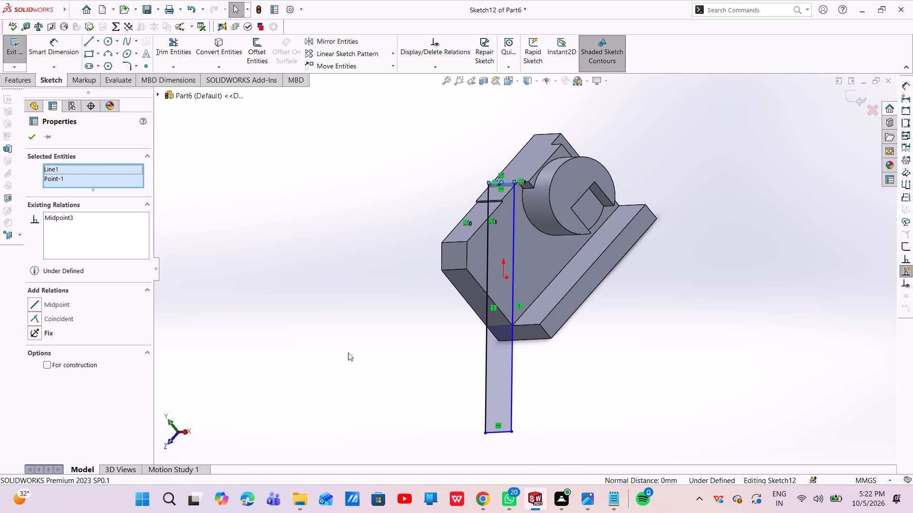
{"action": "left_click", "coordinate": [35, 139]}
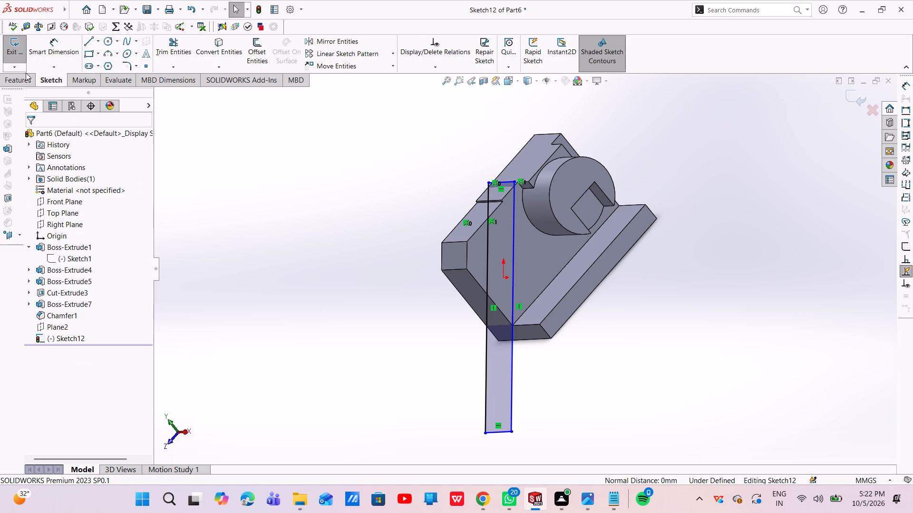
Cut-extrude the rectangle sketch 38 mm blind in the reversed direction, through the chamfered end of the part.
{"action": "left_click", "coordinate": [19, 78]}
{"action": "left_click", "coordinate": [172, 55]}
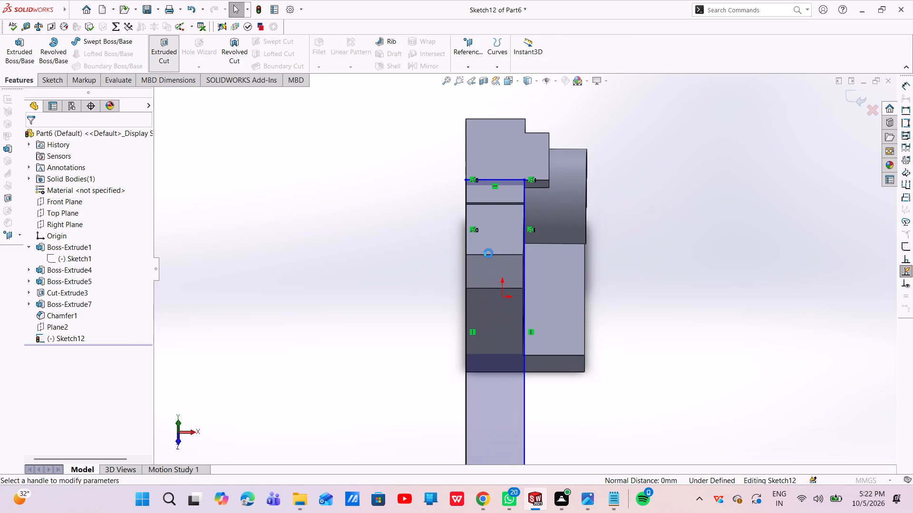
{"action": "middle_click_drag", "start_coordinate": [565, 321], "coordinate": [482, 332]}
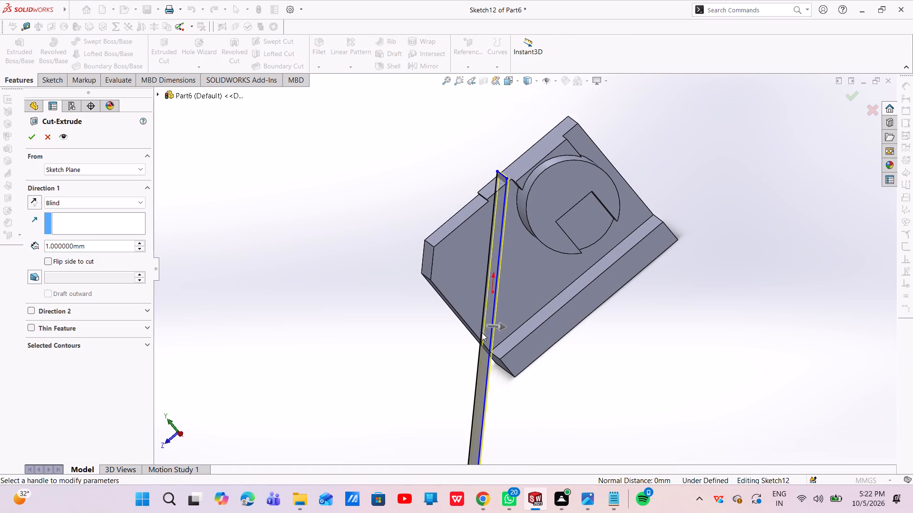
{"action": "left_click", "coordinate": [498, 326]}
{"action": "left_click", "coordinate": [503, 323]}
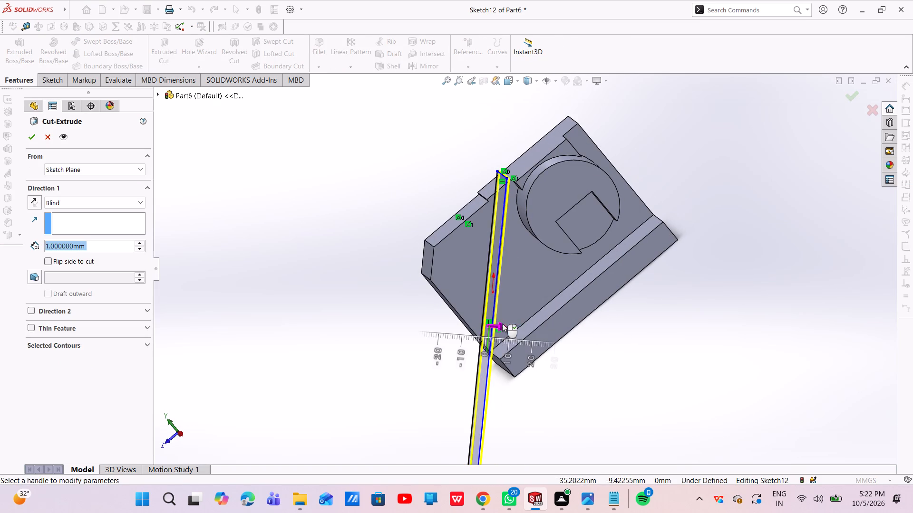
{"action": "left_click_drag", "start_coordinate": [497, 325], "coordinate": [465, 319]}
{"action": "left_click_drag", "start_coordinate": [512, 326], "coordinate": [462, 323]}
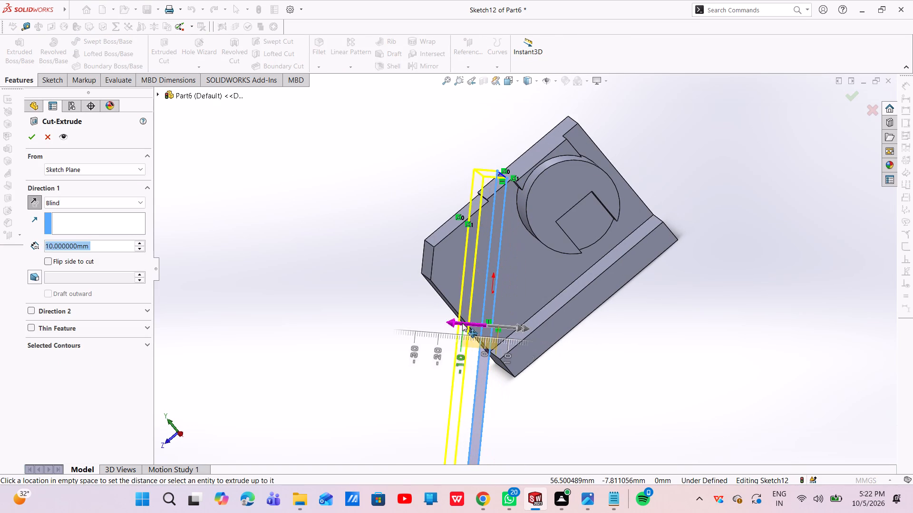
{"action": "left_click_drag", "start_coordinate": [462, 323], "coordinate": [398, 309]}
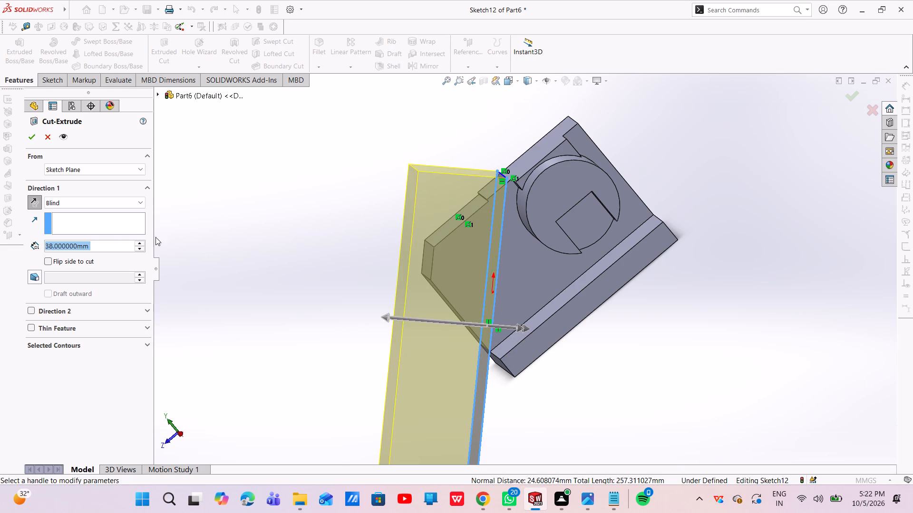
{"action": "left_click", "coordinate": [30, 139]}
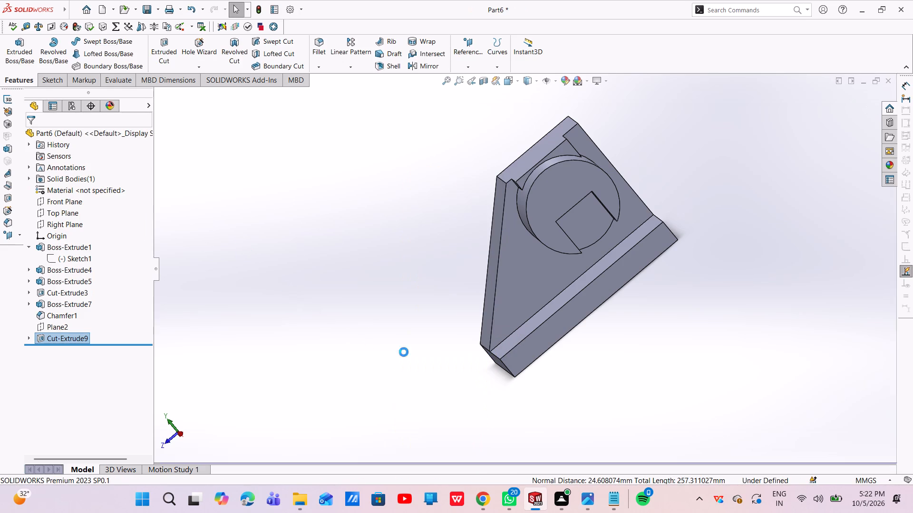
Start a sketch on the newly cut face and draw a line about 18 mm long up its outer edge from the lower corner.
{"action": "left_click", "coordinate": [488, 285]}
{"action": "left_click", "coordinate": [530, 252]}
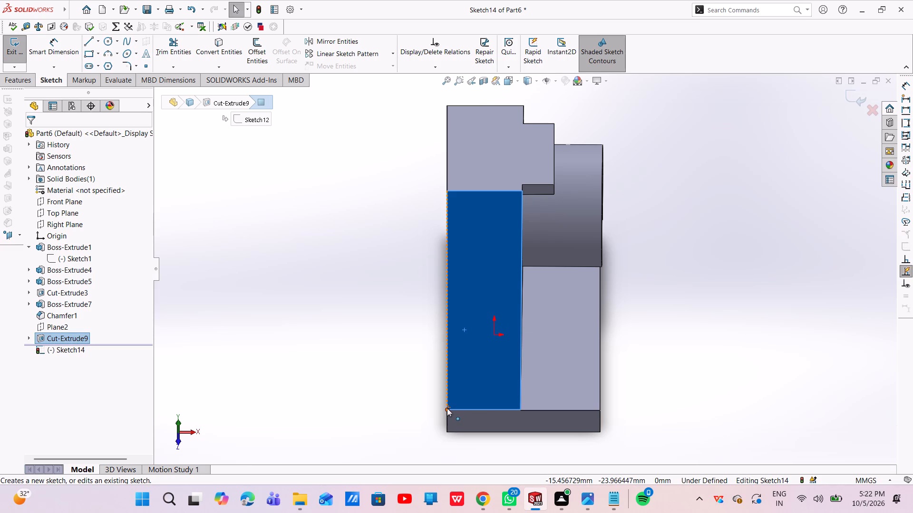
{"action": "left_click", "coordinate": [87, 40]}
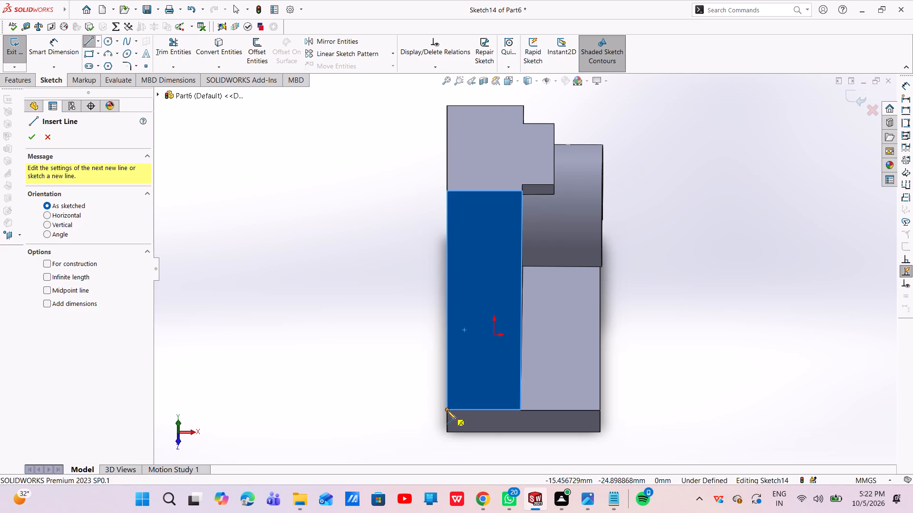
{"action": "left_click", "coordinate": [447, 410]}
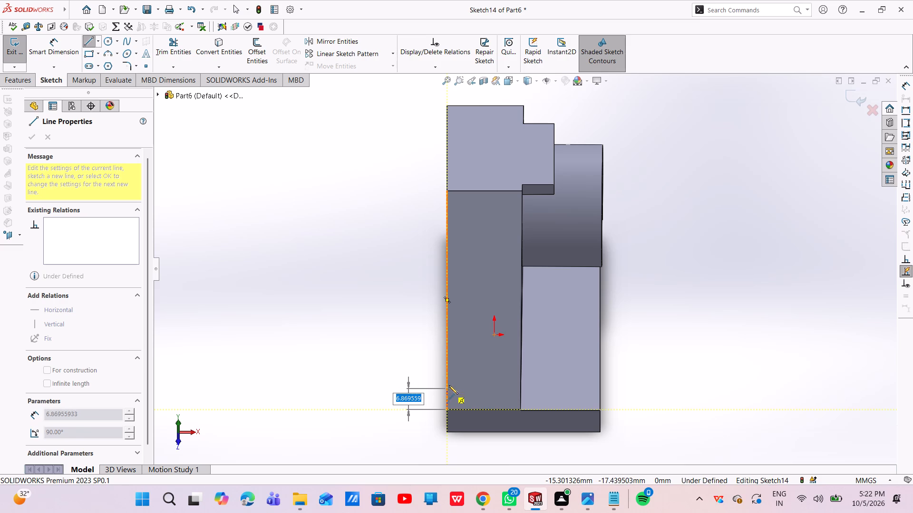
{"action": "left_click", "coordinate": [447, 353]}
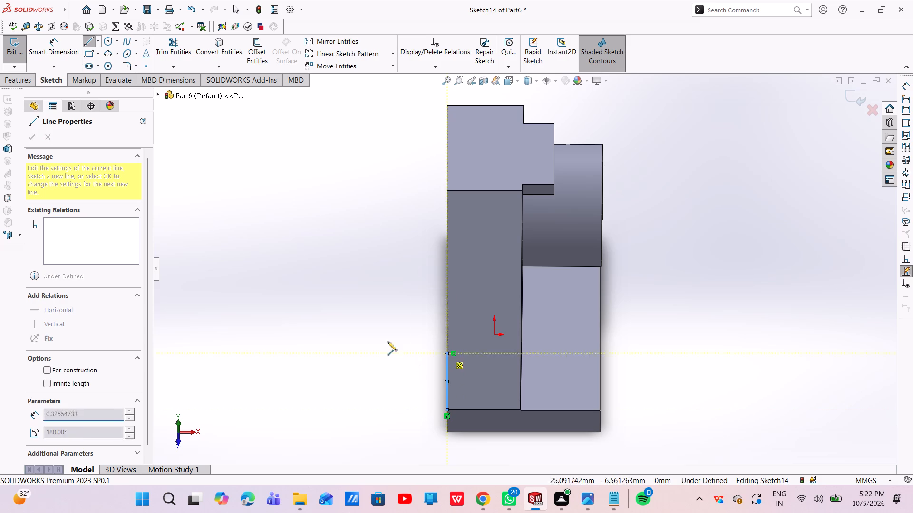
{"action": "right_click", "coordinate": [366, 257]}
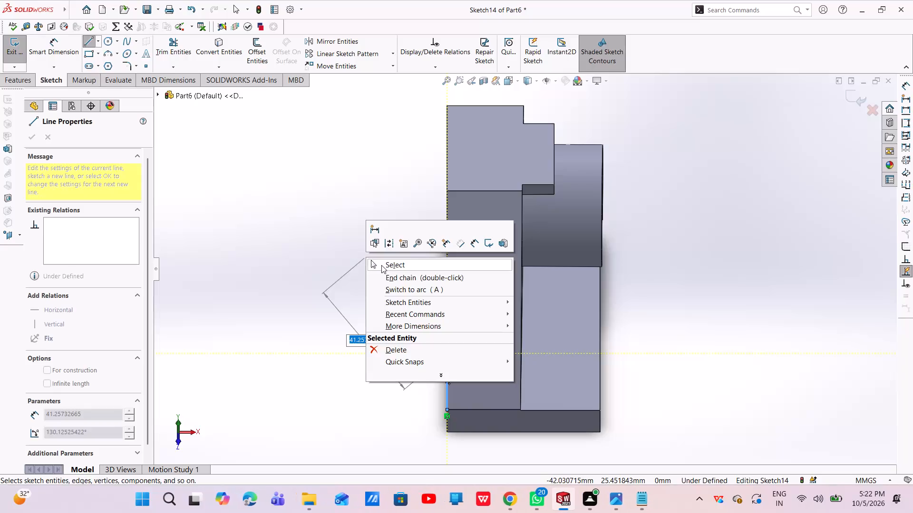
{"action": "left_click", "coordinate": [381, 265]}
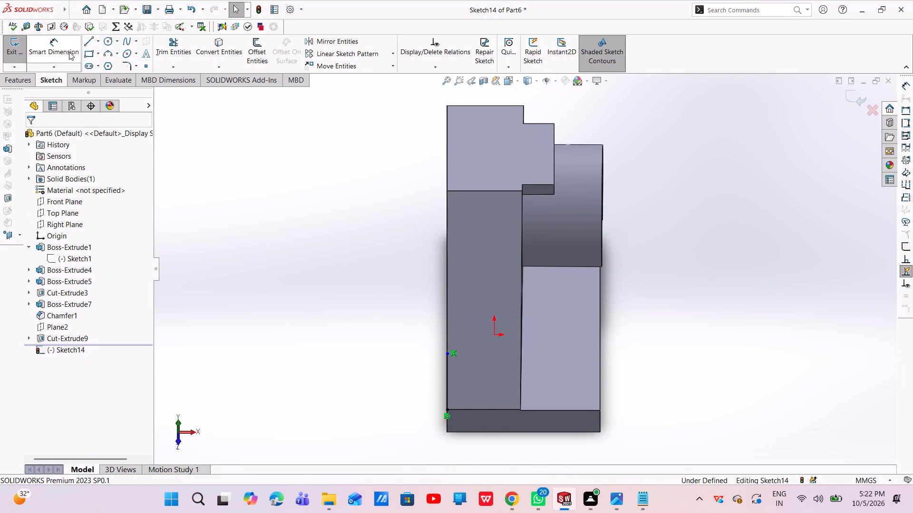
Dimension the line on the face's outer edge to 15 mm.
{"action": "left_click", "coordinate": [65, 49]}
{"action": "left_click", "coordinate": [448, 375]}
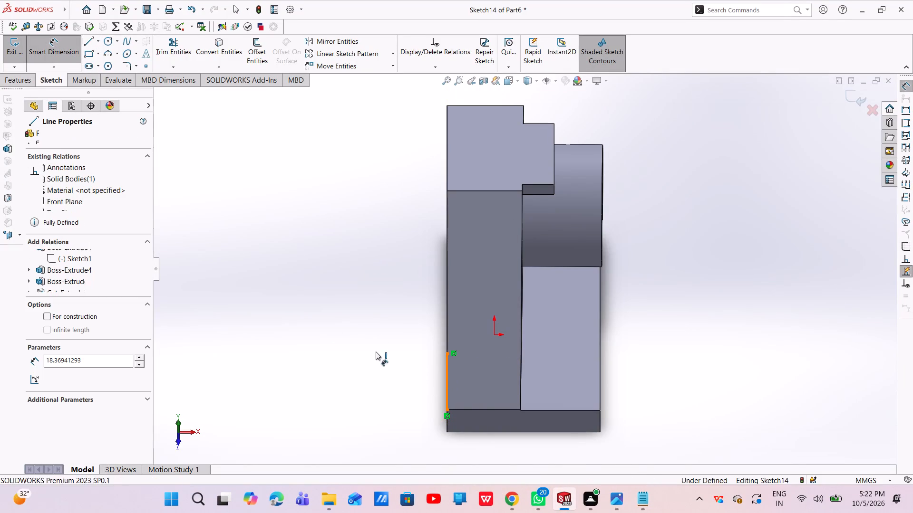
{"action": "left_click", "coordinate": [345, 381]}
{"action": "key", "text": "BackSpace"}
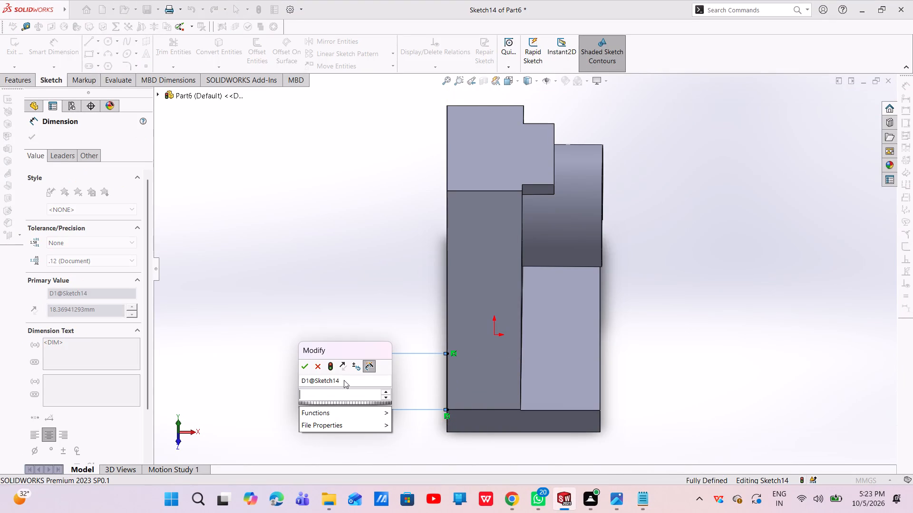
{"action": "type", "text": "15"}
{"action": "key", "text": "Return"}
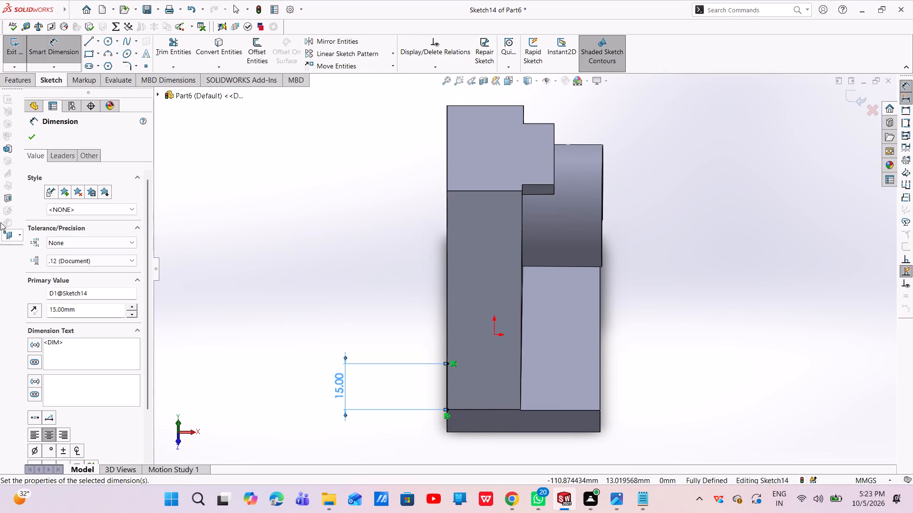
{"action": "left_click", "coordinate": [31, 141]}
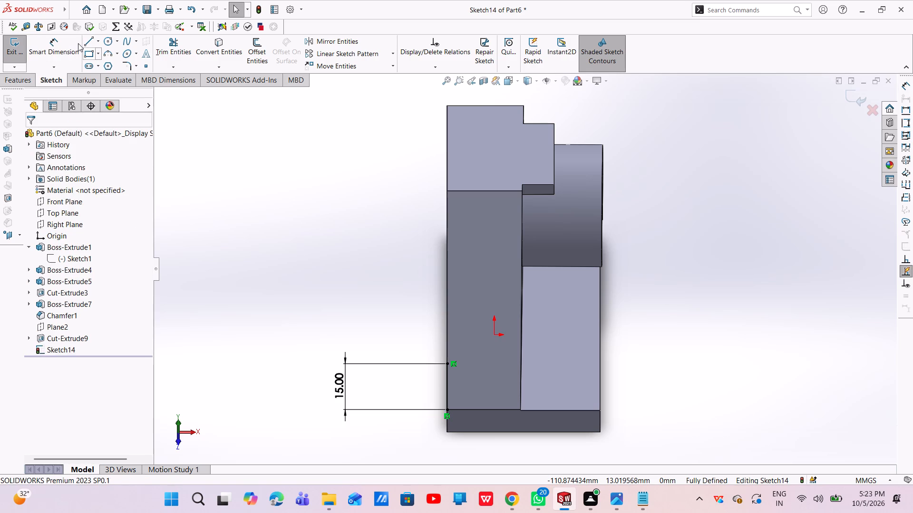
Sketch a corner rectangle about 13.5 mm wide and 24 mm high, starting at the upper end of the 15 mm line.
{"action": "left_click", "coordinate": [91, 52]}
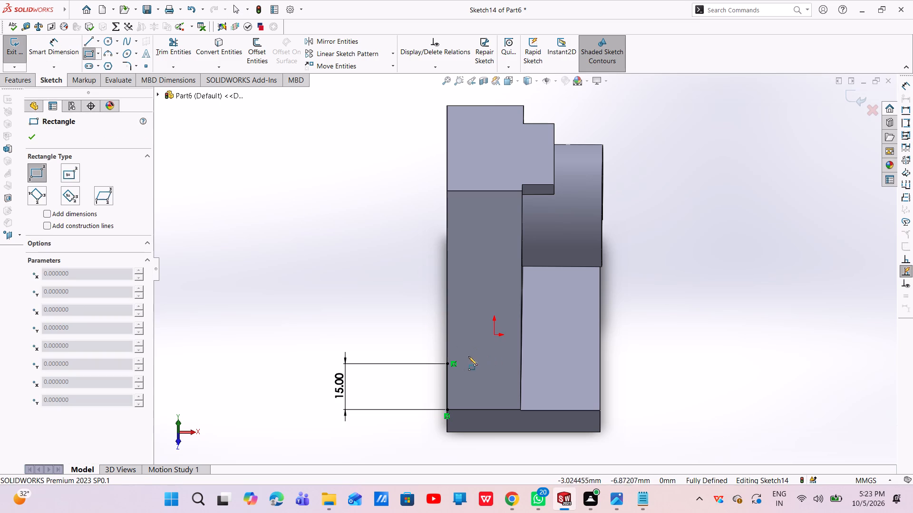
{"action": "left_click", "coordinate": [447, 362]}
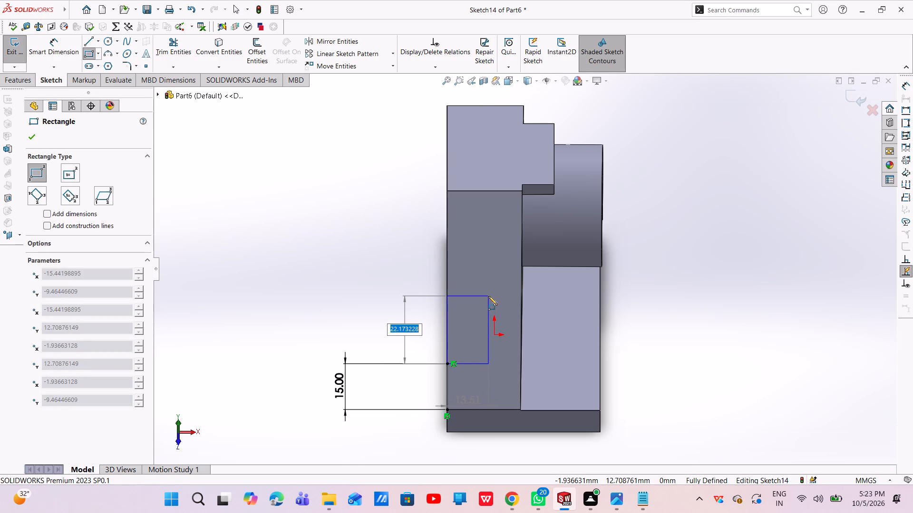
{"action": "left_click", "coordinate": [488, 290]}
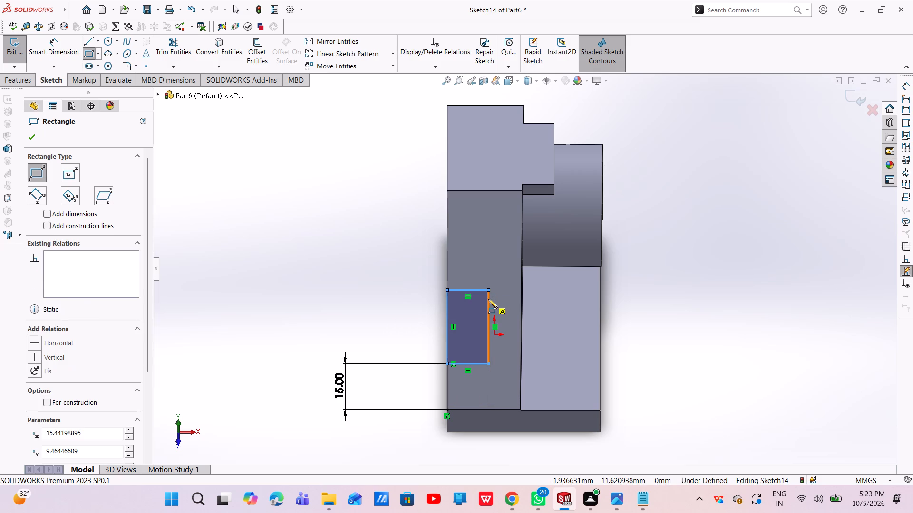
{"action": "key", "text": "Escape"}
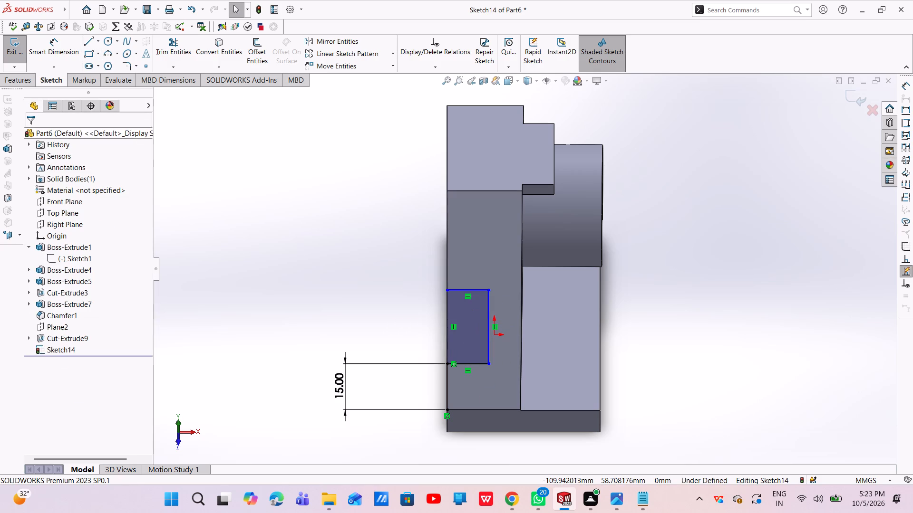
Add a dimension between the rectangle's inner vertical edge and the long face edge on the round boss side.
{"action": "left_click", "coordinate": [62, 50]}
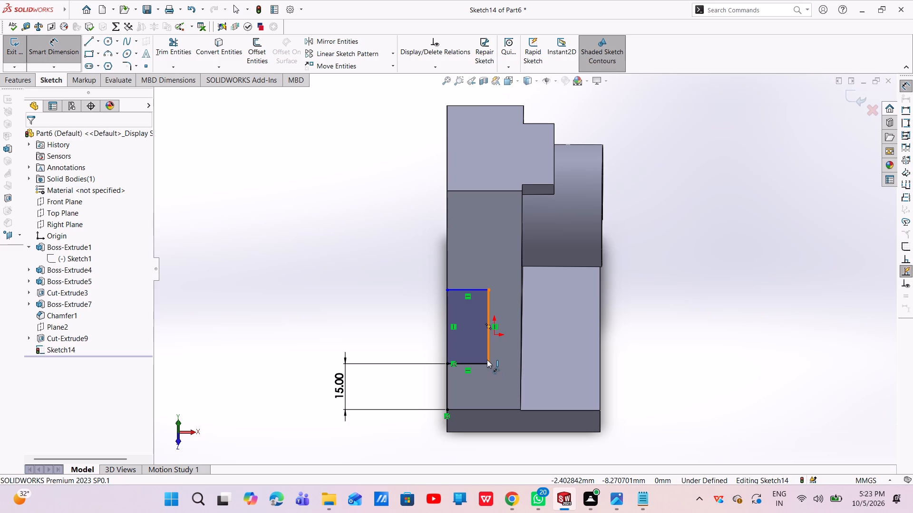
{"action": "left_click", "coordinate": [489, 336]}
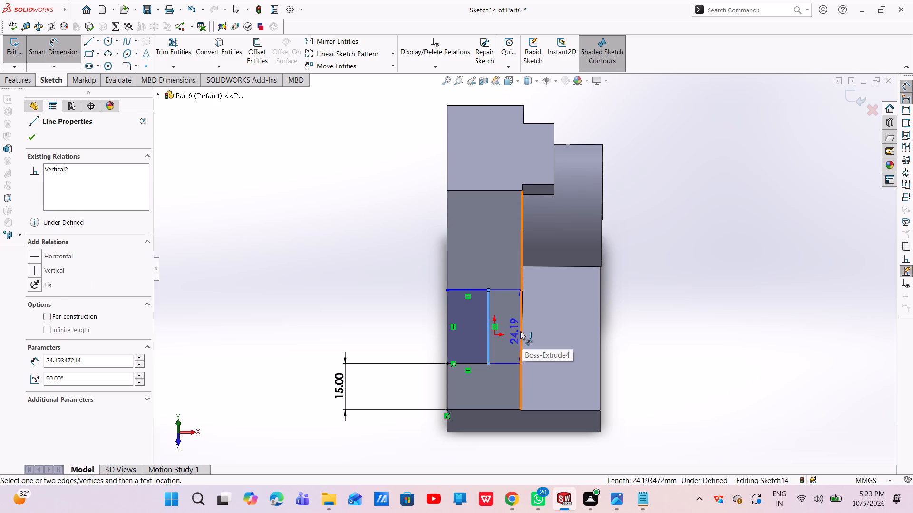
{"action": "left_click", "coordinate": [520, 331]}
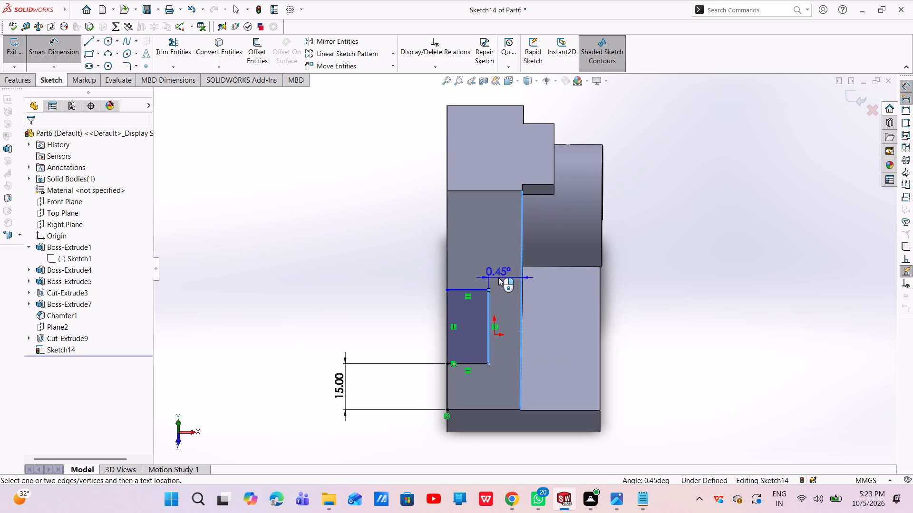
{"action": "key", "text": "Escape"}
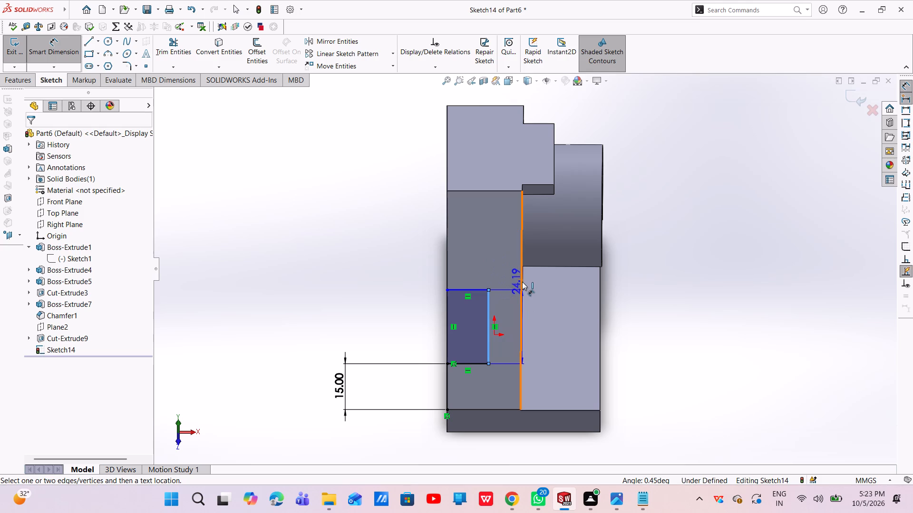
{"action": "left_click", "coordinate": [522, 282]}
{"action": "left_click", "coordinate": [505, 273]}
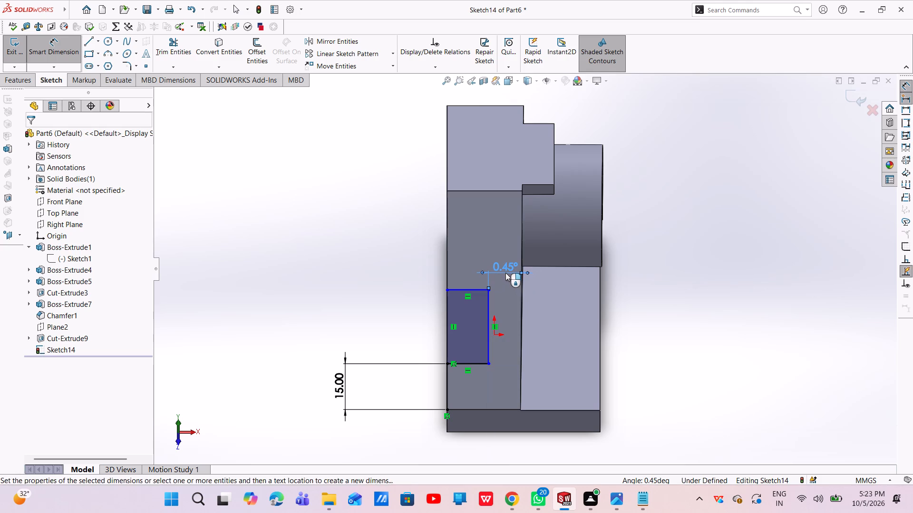
{"action": "key", "text": "Escape"}
{"action": "key", "text": "Escape"}
{"action": "key", "text": "Escape"}
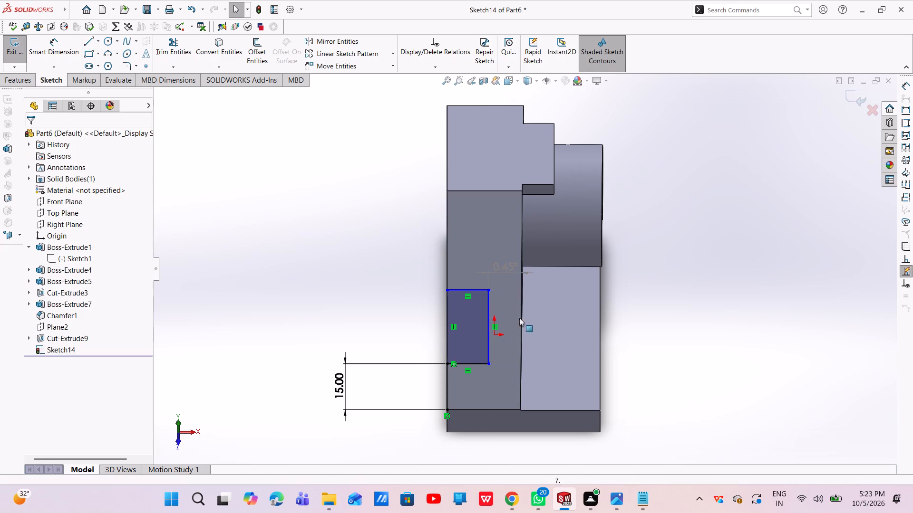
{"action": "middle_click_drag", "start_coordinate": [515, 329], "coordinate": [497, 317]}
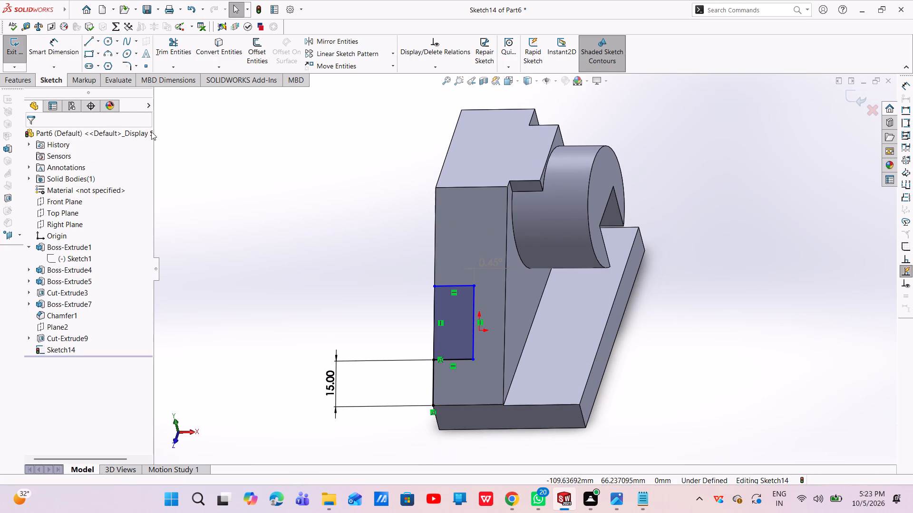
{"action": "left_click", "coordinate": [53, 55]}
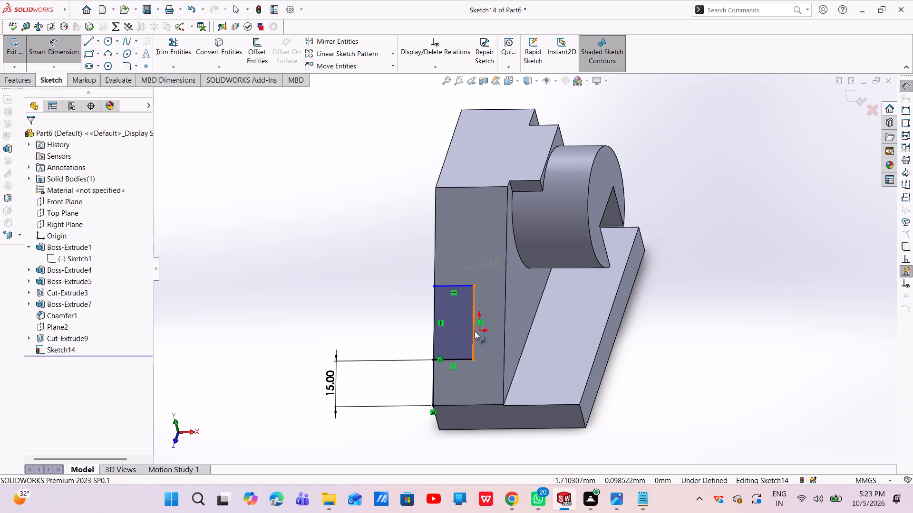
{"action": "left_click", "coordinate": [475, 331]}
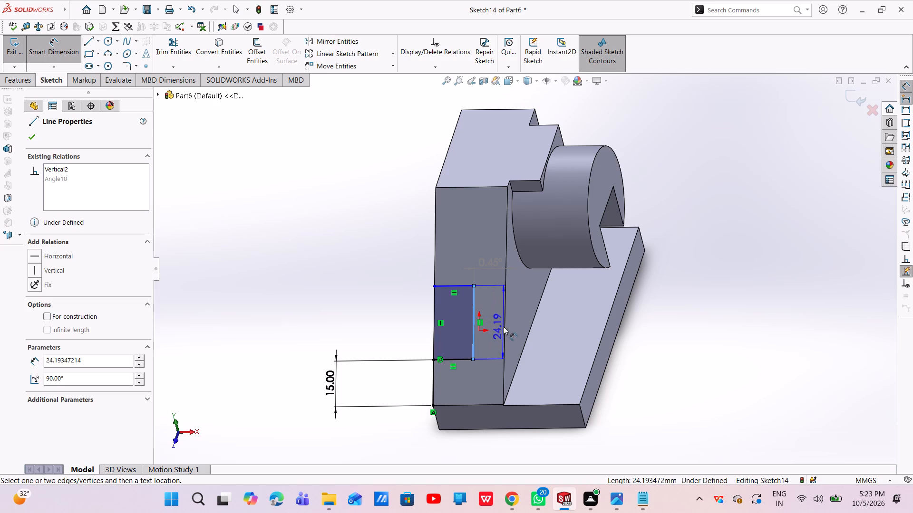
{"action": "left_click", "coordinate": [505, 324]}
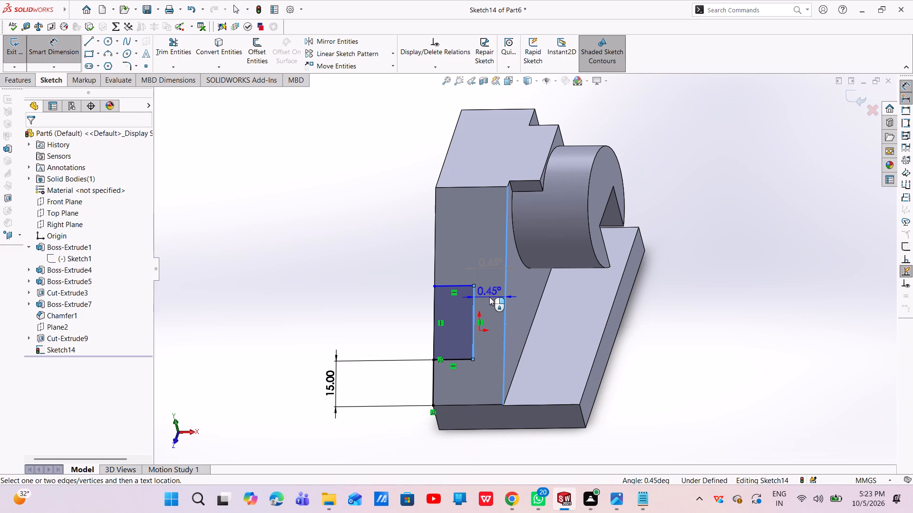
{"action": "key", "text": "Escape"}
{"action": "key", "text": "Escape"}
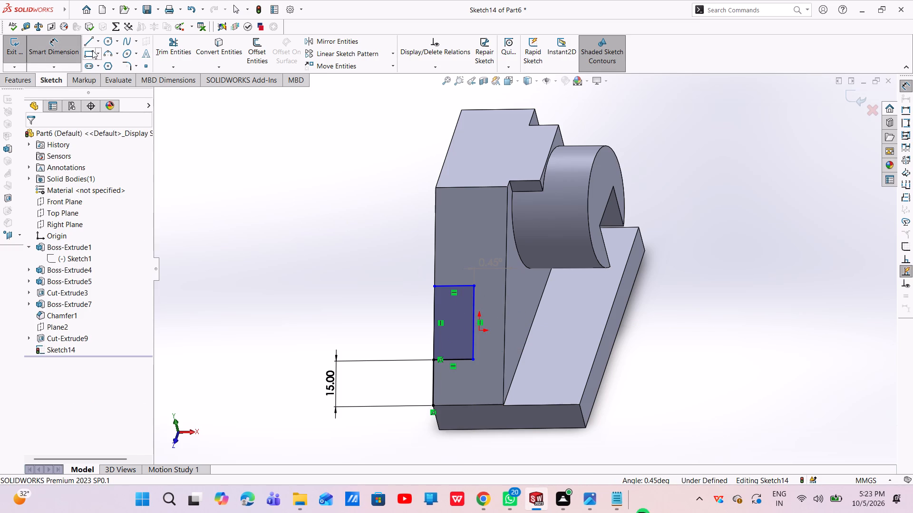
Draw a line about 72 mm long over the face's boss-side edge, from its lower corner to its upper corner.
{"action": "left_click", "coordinate": [97, 42]}
{"action": "left_click", "coordinate": [93, 54]}
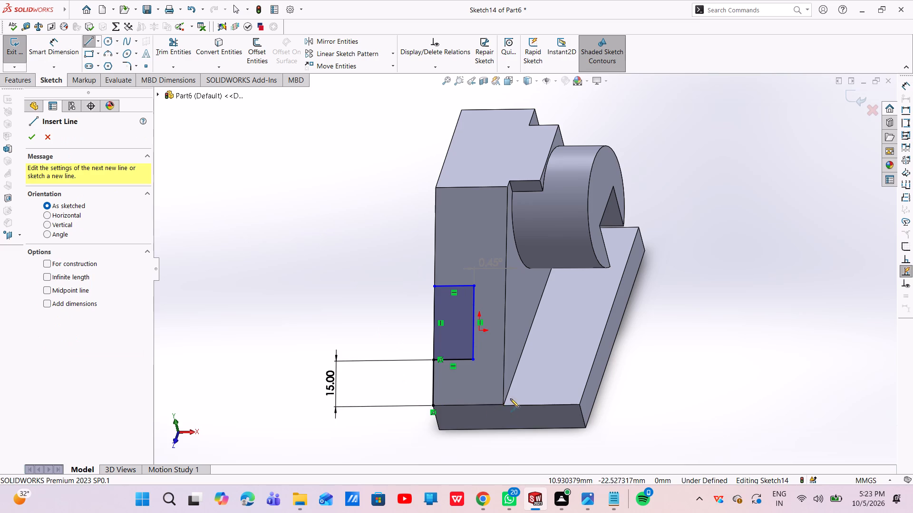
{"action": "left_click", "coordinate": [503, 404]}
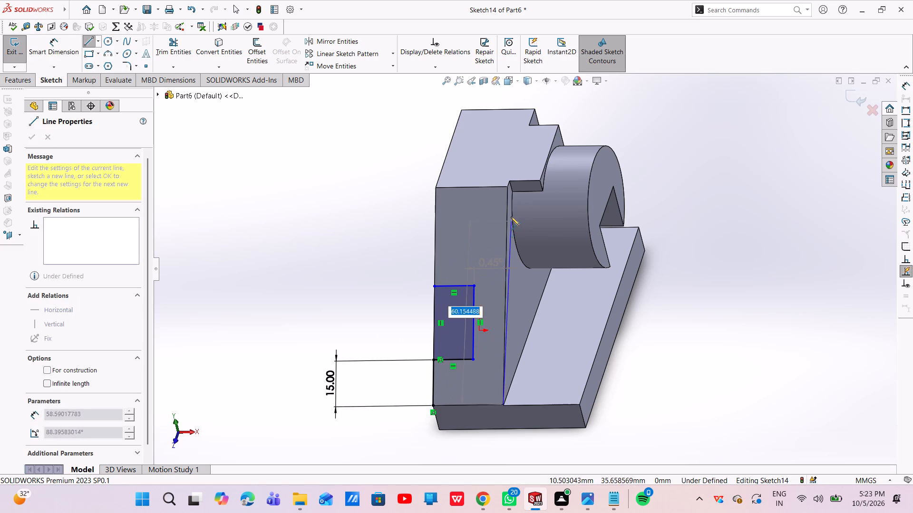
{"action": "left_click", "coordinate": [506, 188]}
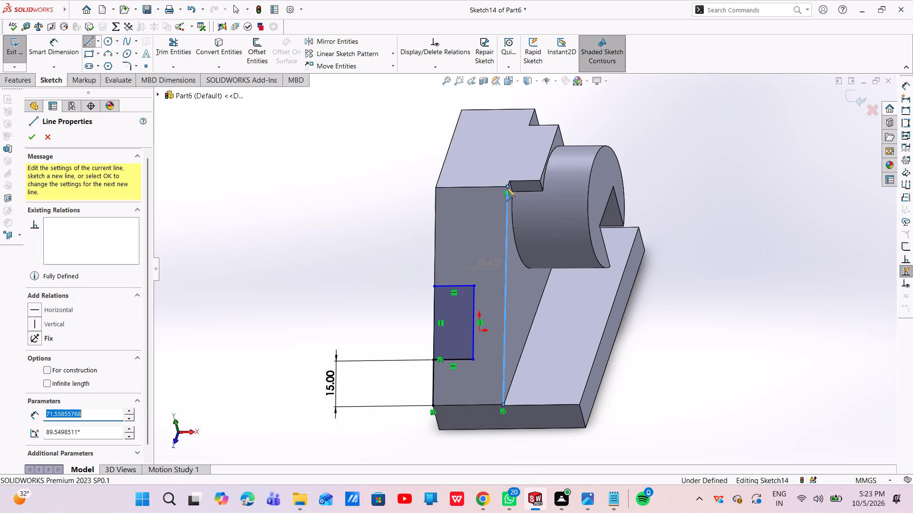
{"action": "key", "text": "Escape"}
{"action": "key", "text": "Escape"}
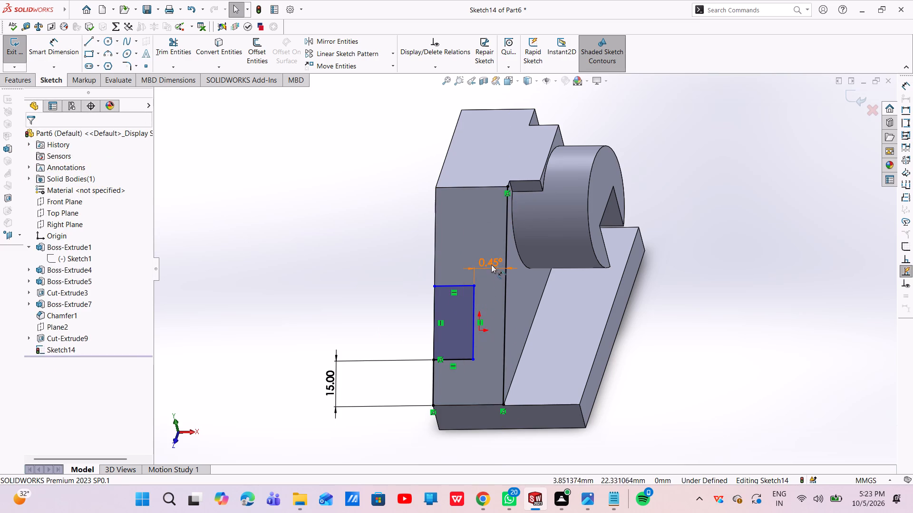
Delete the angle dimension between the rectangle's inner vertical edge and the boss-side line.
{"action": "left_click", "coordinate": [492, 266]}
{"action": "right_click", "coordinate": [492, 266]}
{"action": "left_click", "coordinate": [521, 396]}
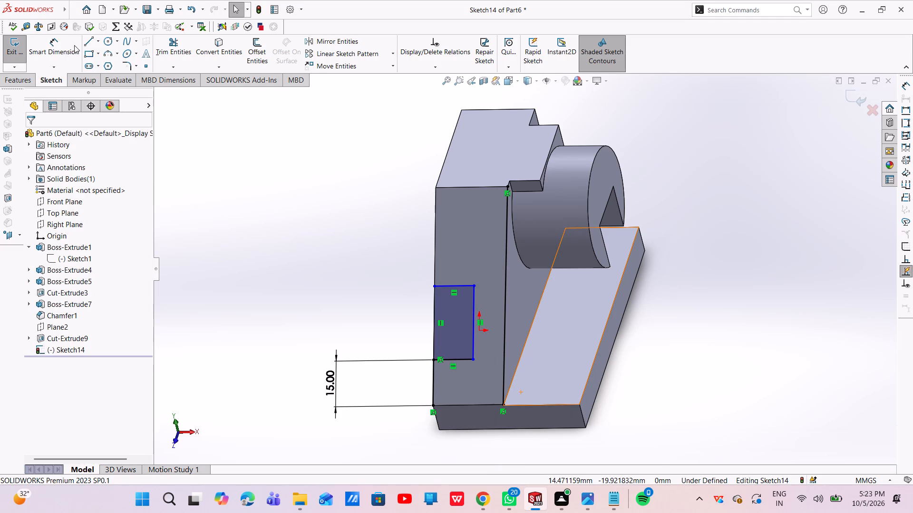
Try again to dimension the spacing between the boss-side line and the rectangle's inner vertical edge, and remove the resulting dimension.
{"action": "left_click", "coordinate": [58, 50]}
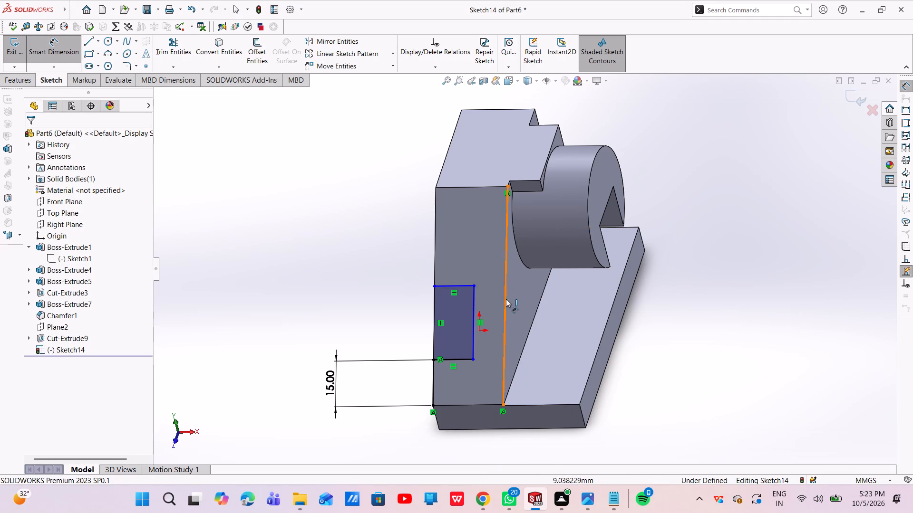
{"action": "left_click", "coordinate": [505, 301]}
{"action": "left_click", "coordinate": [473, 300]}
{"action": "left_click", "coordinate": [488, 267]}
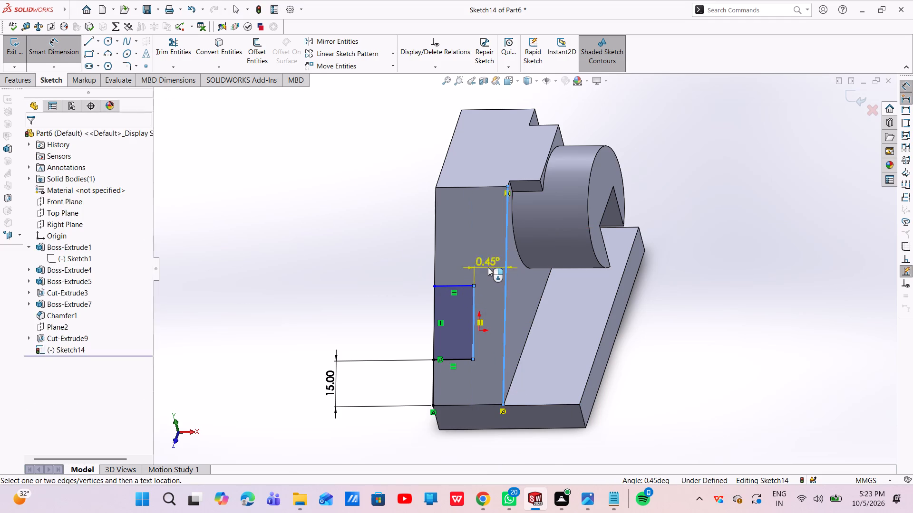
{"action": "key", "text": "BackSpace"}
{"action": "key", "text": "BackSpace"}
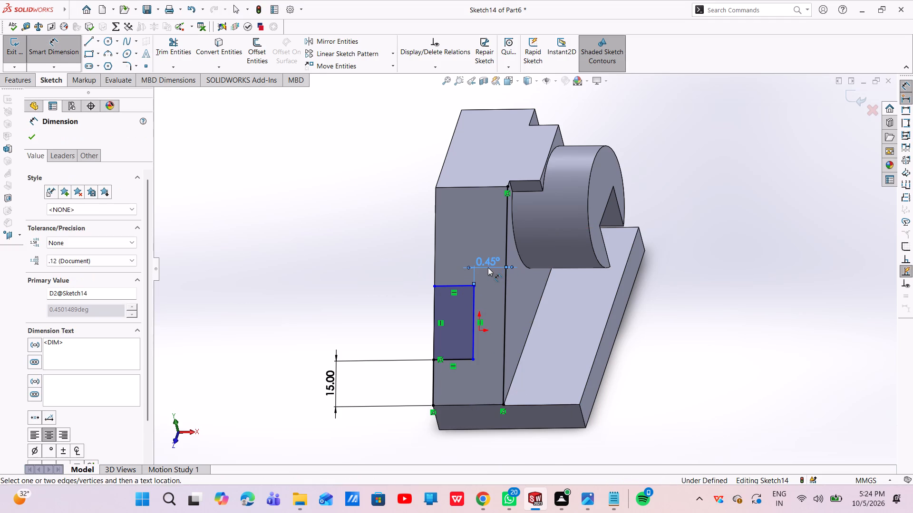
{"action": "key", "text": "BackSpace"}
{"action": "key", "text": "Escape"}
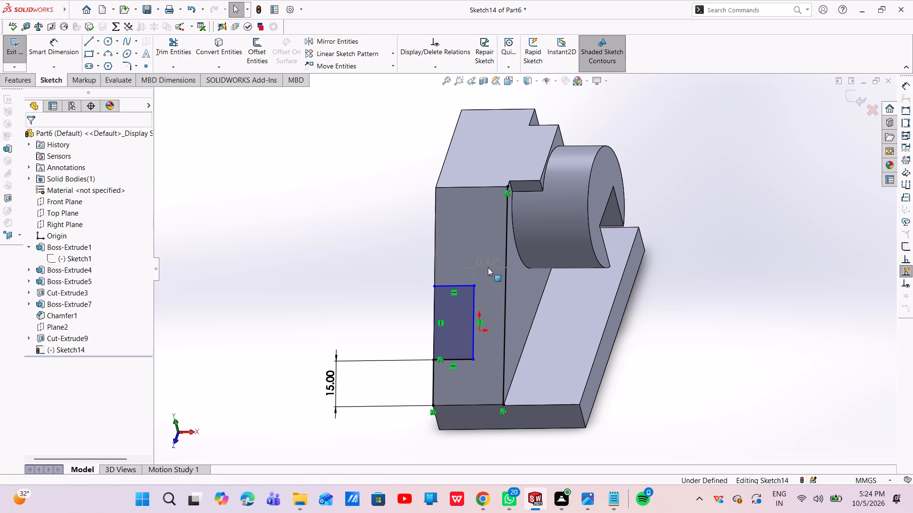
Undo the recent dimension edits and the line drawn along the face's boss-side edge.
{"action": "key", "text": "ctrl+z"}
{"action": "key", "text": "ctrl+z"}
{"action": "key", "text": "ctrl+z"}
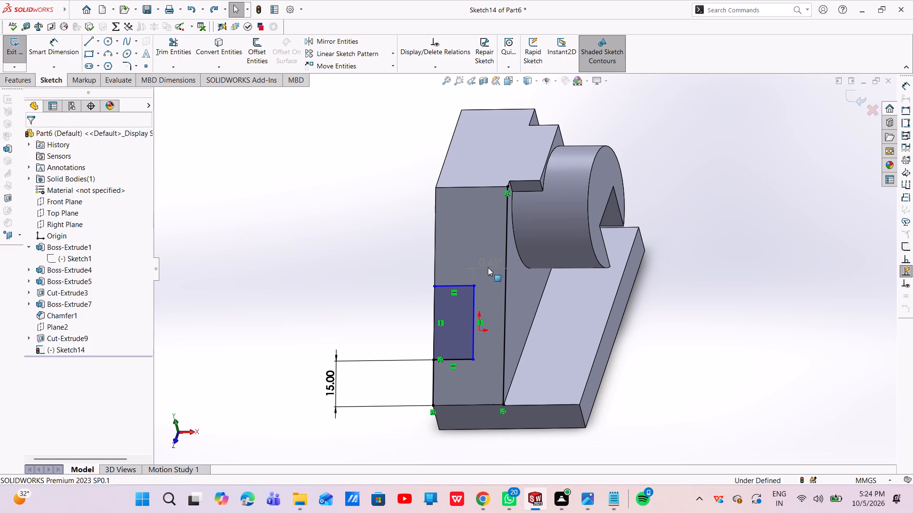
{"action": "key", "text": "ctrl+z"}
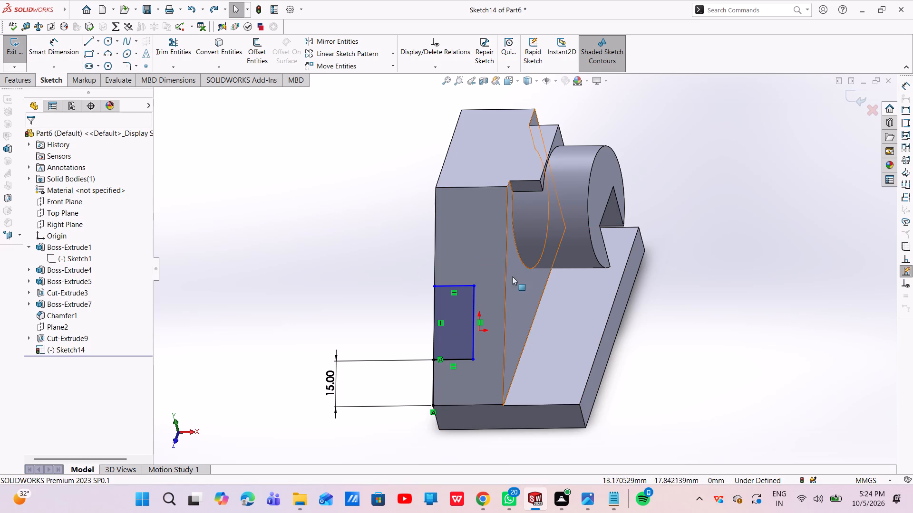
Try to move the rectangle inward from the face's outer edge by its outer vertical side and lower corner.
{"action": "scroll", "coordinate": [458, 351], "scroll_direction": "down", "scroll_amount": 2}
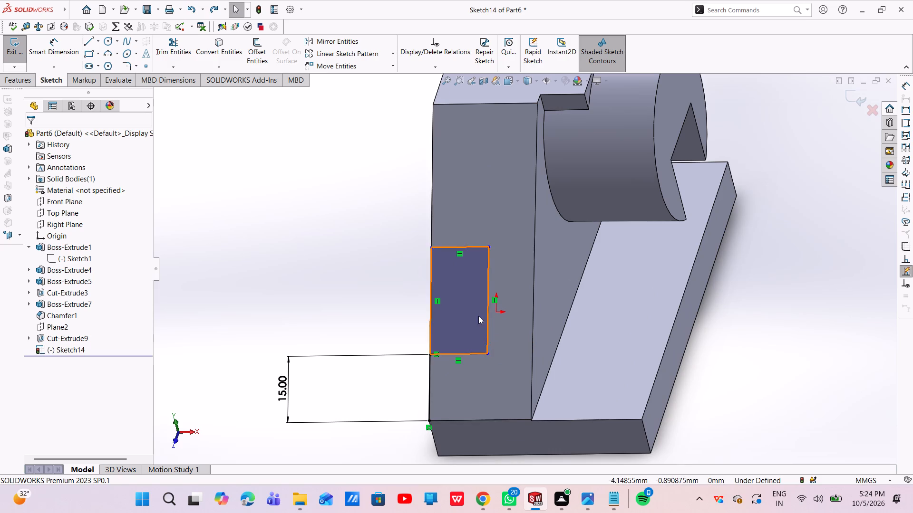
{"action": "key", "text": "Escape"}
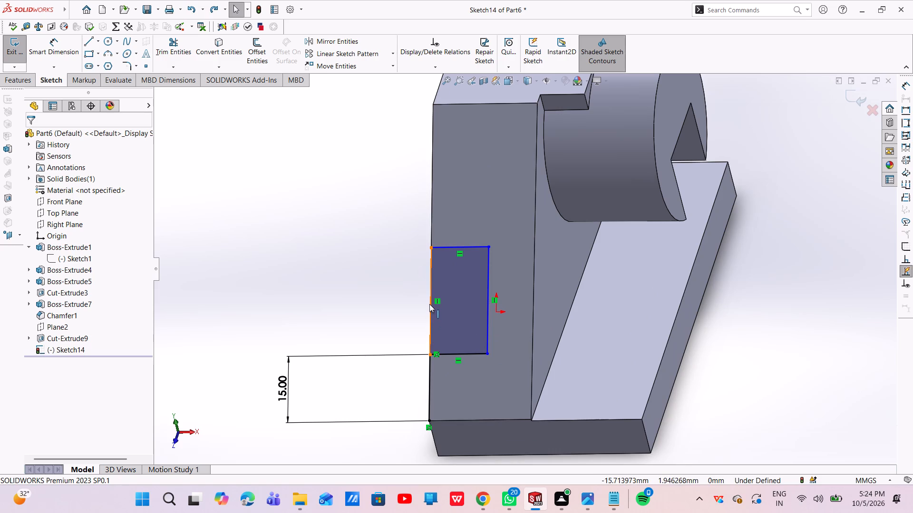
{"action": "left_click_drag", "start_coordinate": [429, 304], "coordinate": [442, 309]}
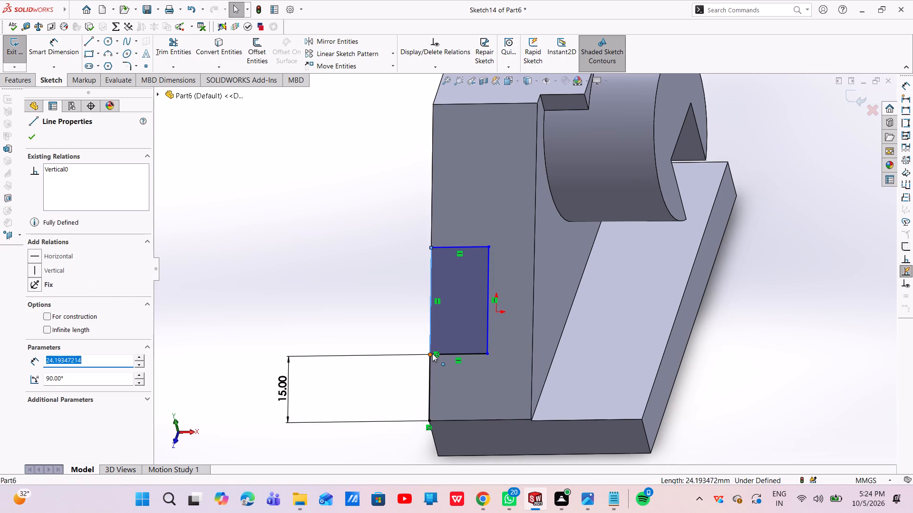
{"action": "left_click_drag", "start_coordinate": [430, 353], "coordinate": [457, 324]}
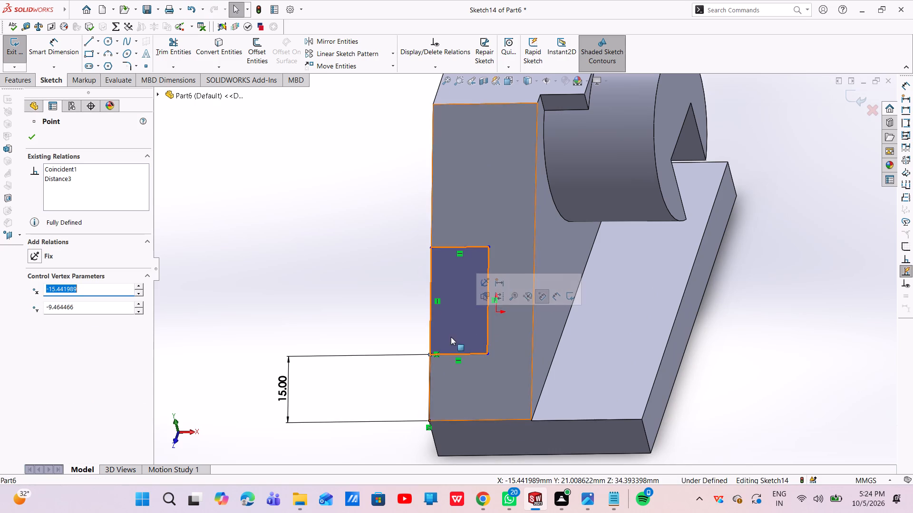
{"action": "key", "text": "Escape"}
Undo the corner rectangle, keeping the 15 mm line on the face's outer edge.
{"action": "key", "text": "ctrl+z"}
{"action": "key", "text": "ctrl+z"}
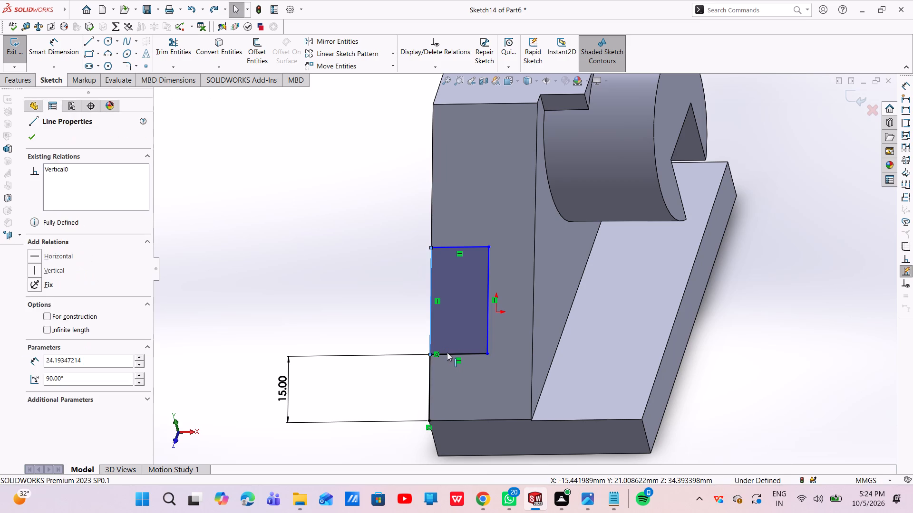
{"action": "key", "text": "ctrl+z"}
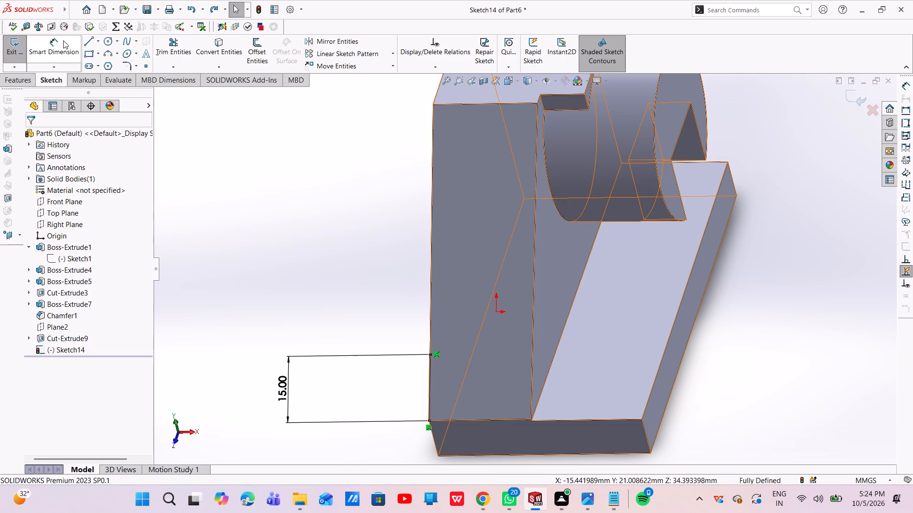
Draw a horizontal line about 24 mm long from the upper end of the 15 mm line across to the face's boss-side edge.
{"action": "left_click", "coordinate": [87, 43]}
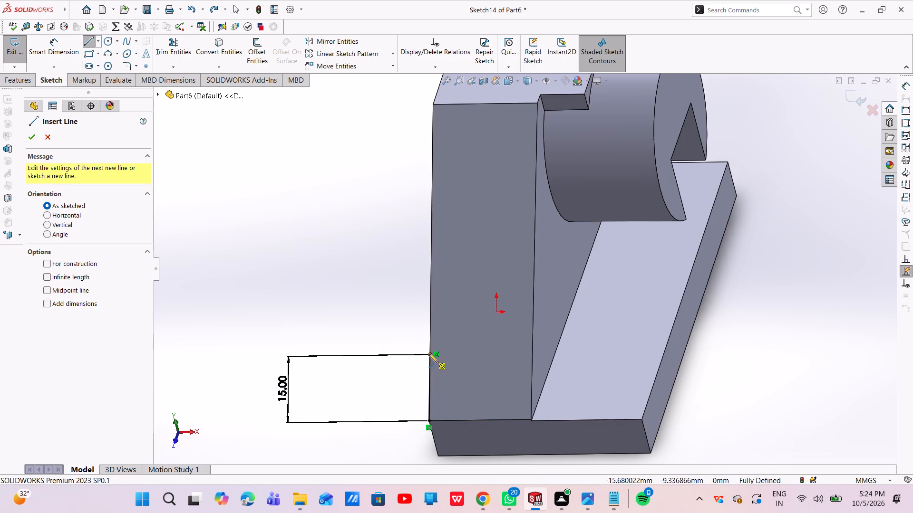
{"action": "left_click", "coordinate": [429, 354]}
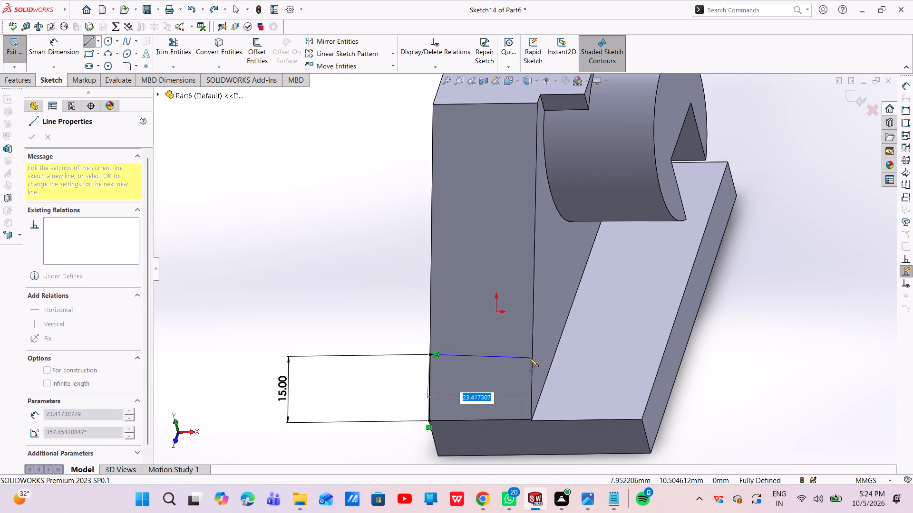
{"action": "left_click", "coordinate": [533, 355]}
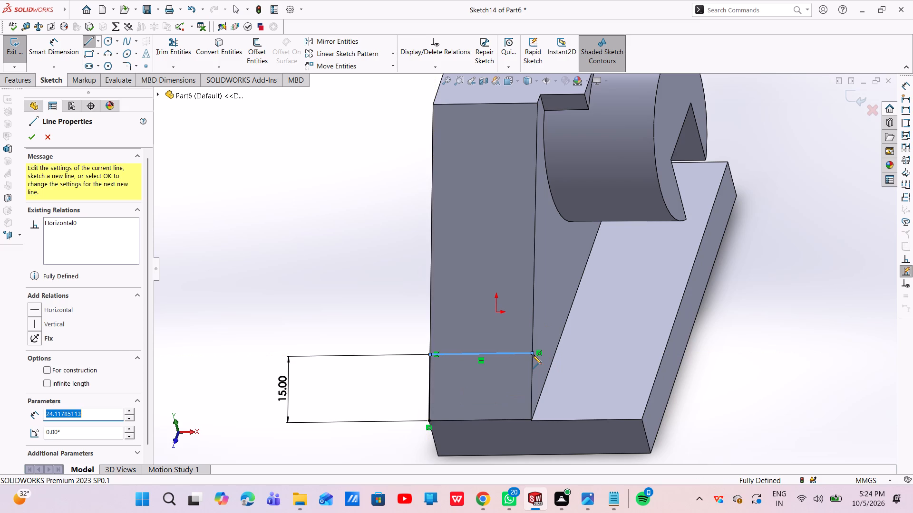
{"action": "key", "text": "Escape"}
{"action": "key", "text": "Escape"}
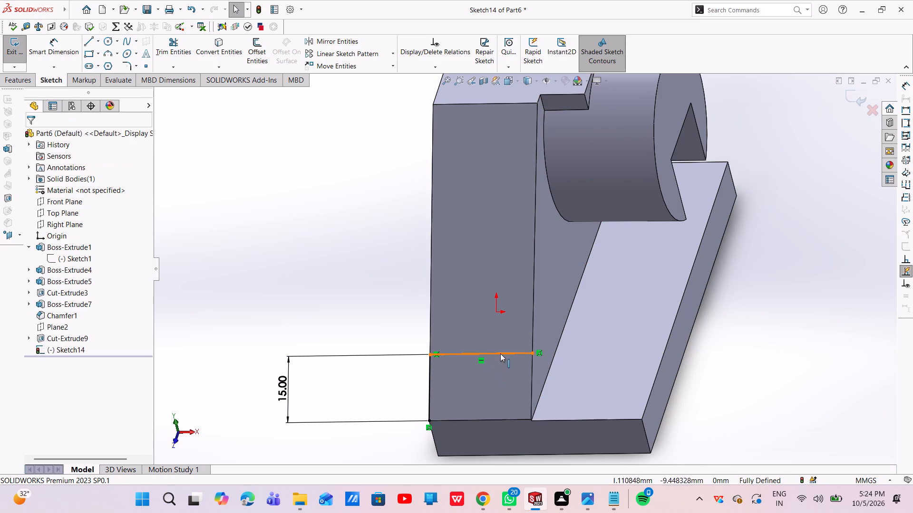
Apply a horizontal relation to the line across the face.
{"action": "left_click", "coordinate": [500, 353]}
{"action": "right_click", "coordinate": [500, 353]}
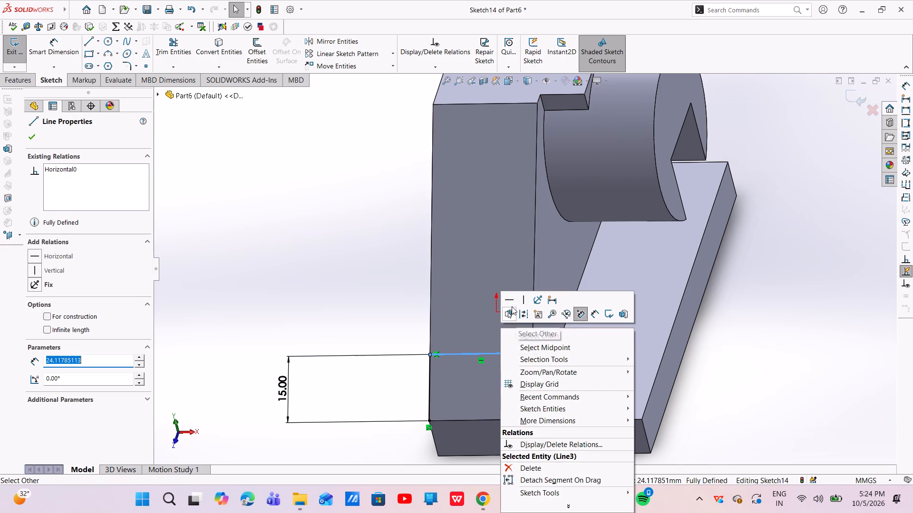
{"action": "left_click", "coordinate": [512, 300]}
{"action": "key", "text": "Escape"}
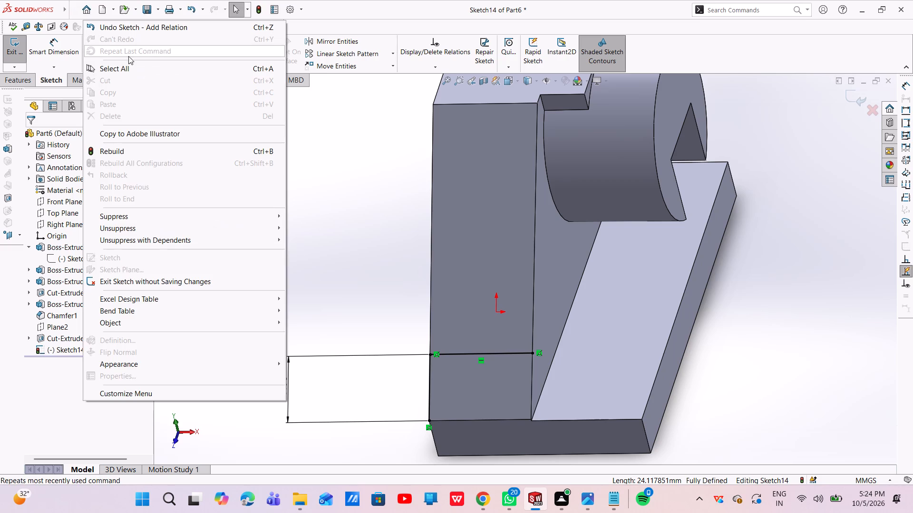
Draw a vertical line about 21 mm long upward from the midpoint of the horizontal line.
{"action": "left_click", "coordinate": [51, 47]}
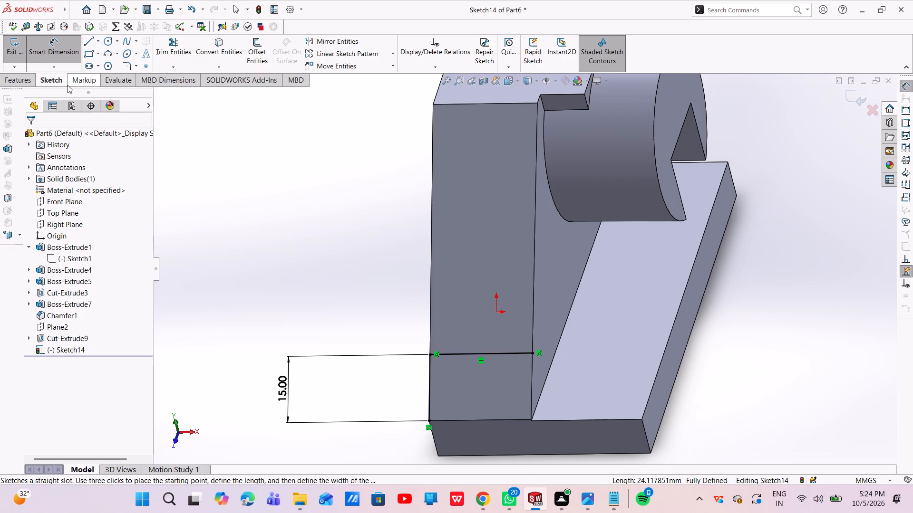
{"action": "left_click", "coordinate": [97, 41]}
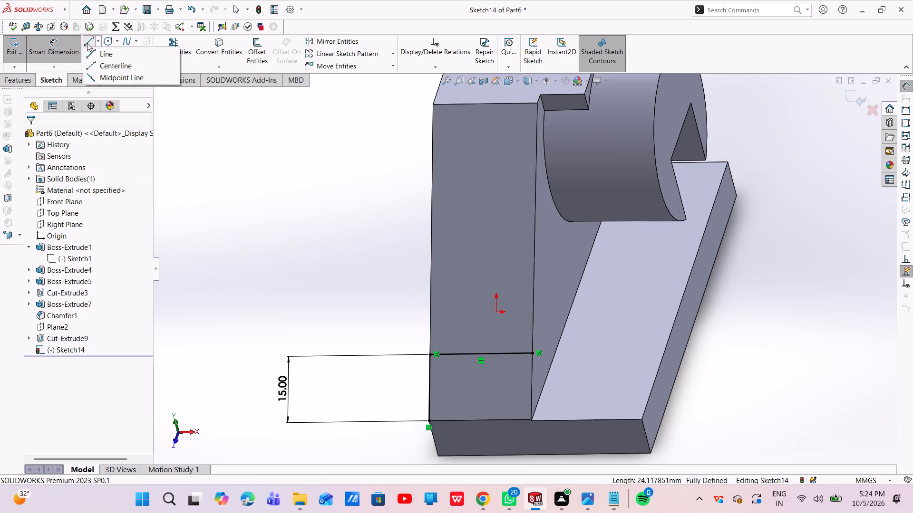
{"action": "left_click", "coordinate": [93, 50]}
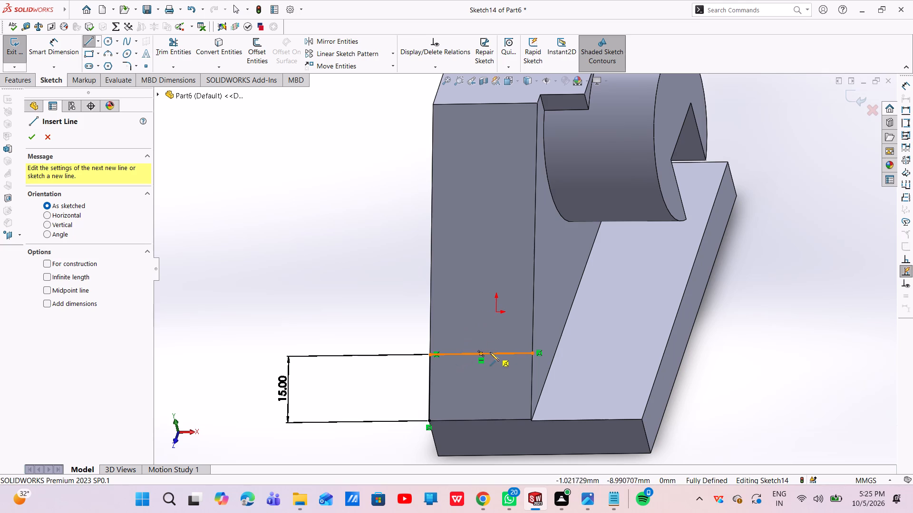
{"action": "left_click", "coordinate": [479, 352]}
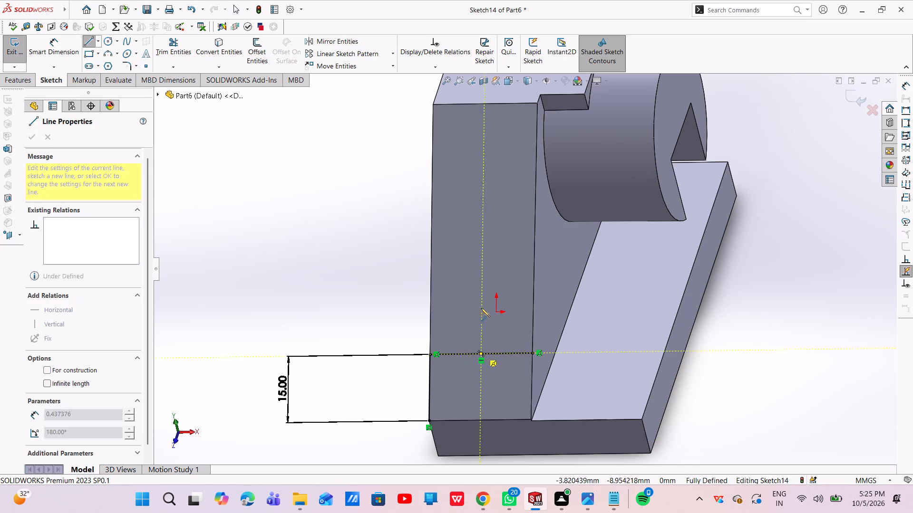
{"action": "left_click", "coordinate": [480, 260]}
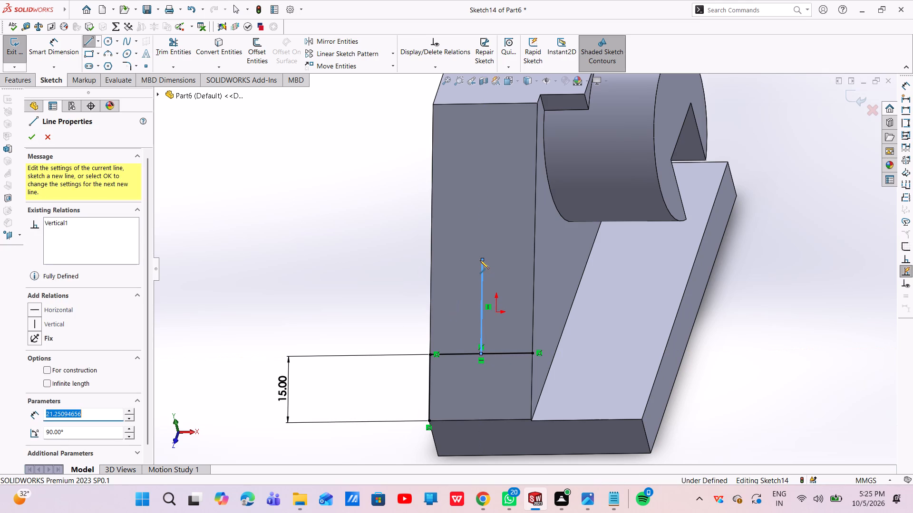
{"action": "key", "text": "Escape"}
Dimension the vertical centre line's length to 20 mm.
{"action": "left_click", "coordinate": [67, 48]}
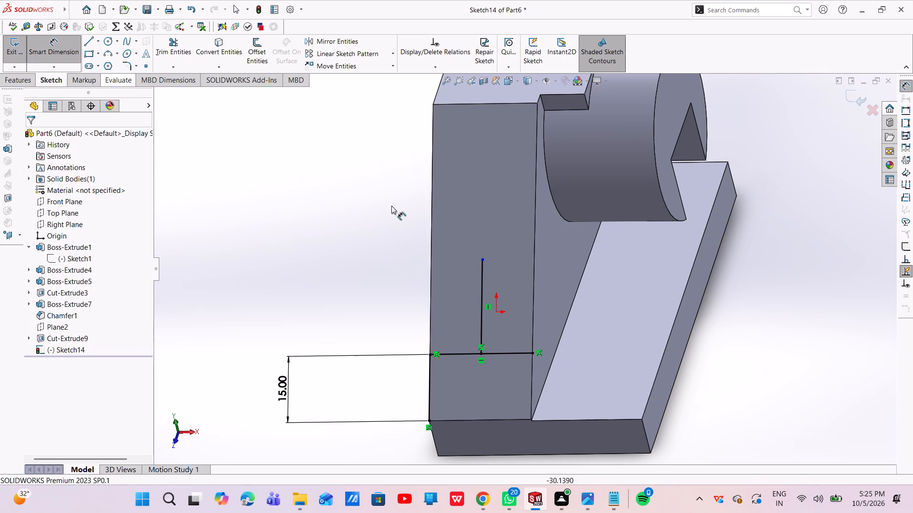
{"action": "left_click", "coordinate": [482, 288]}
{"action": "left_click", "coordinate": [381, 293]}
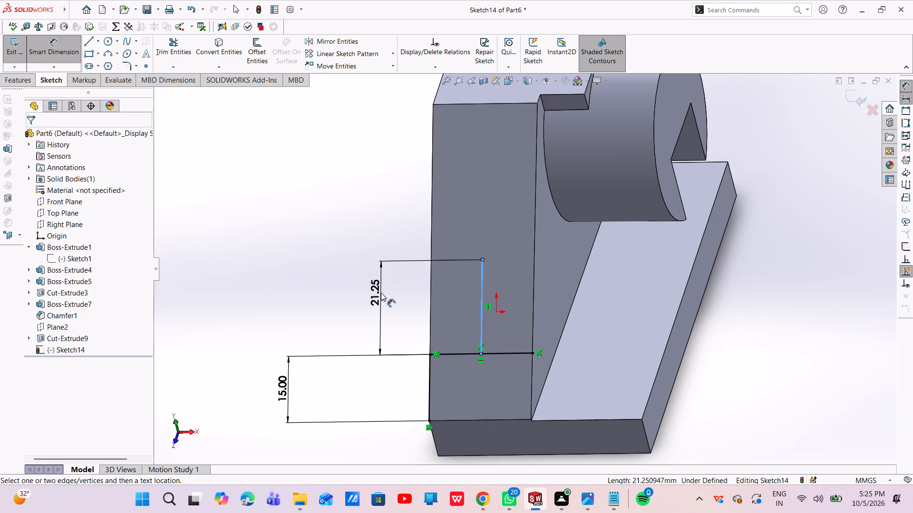
{"action": "key", "text": "BackSpace"}
{"action": "type", "text": "20"}
{"action": "key", "text": "Return"}
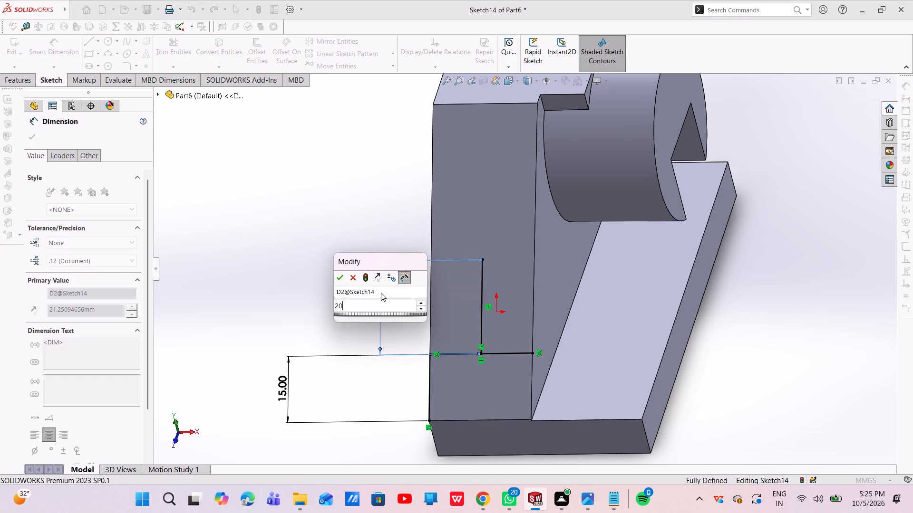
{"action": "key", "text": "Escape"}
{"action": "key", "text": "Escape"}
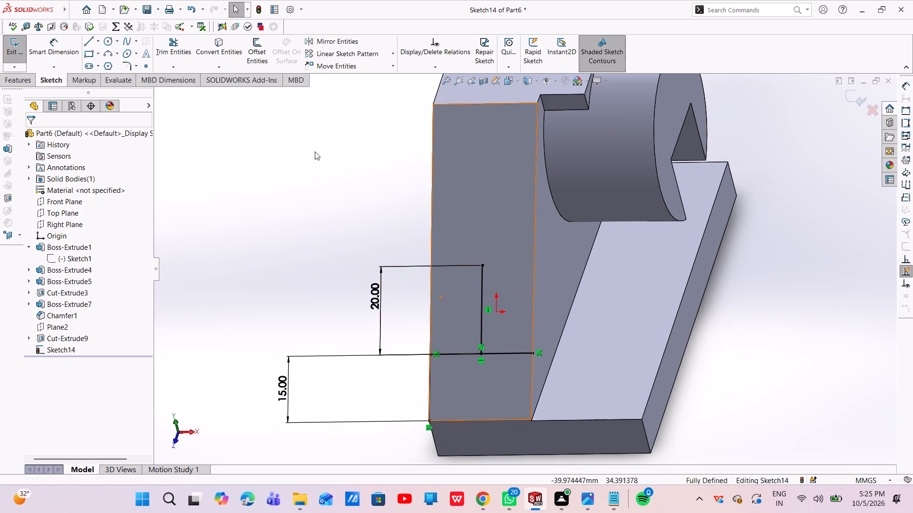
Offset the 20 mm vertical line by 6 mm toward the boss side, with dimensions added.
{"action": "left_click", "coordinate": [253, 48]}
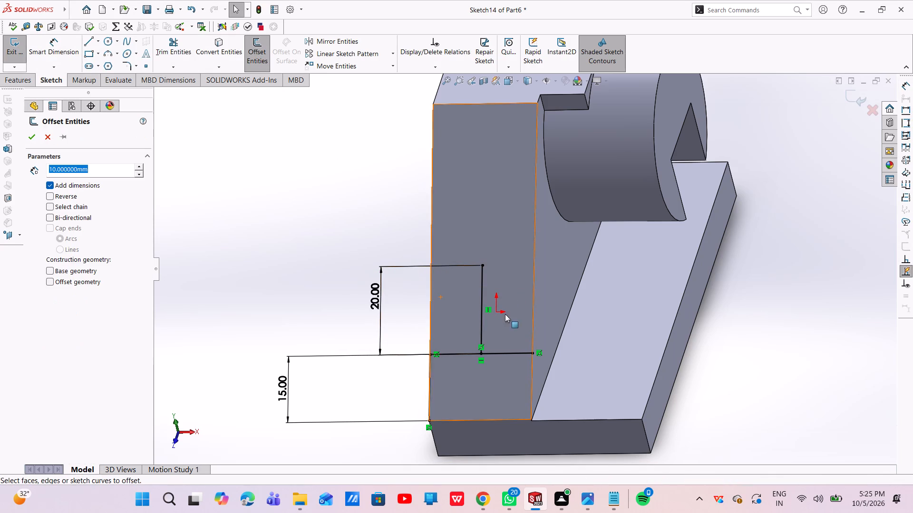
{"action": "left_click", "coordinate": [480, 285]}
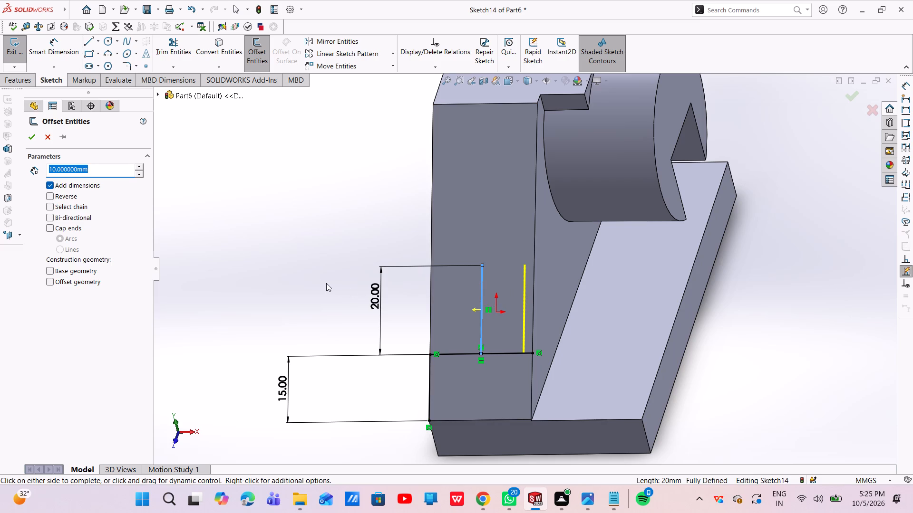
{"action": "key", "text": "BackSpace"}
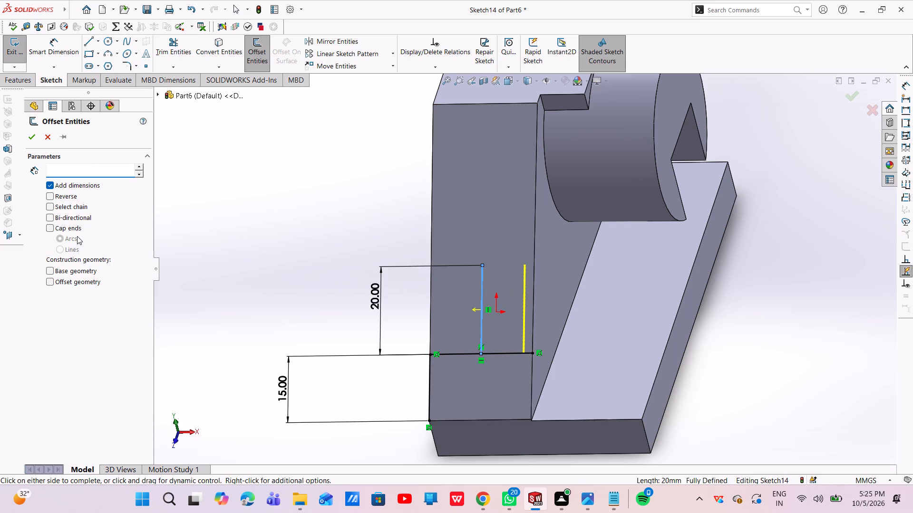
{"action": "key", "text": "6"}
{"action": "key", "text": "Return"}
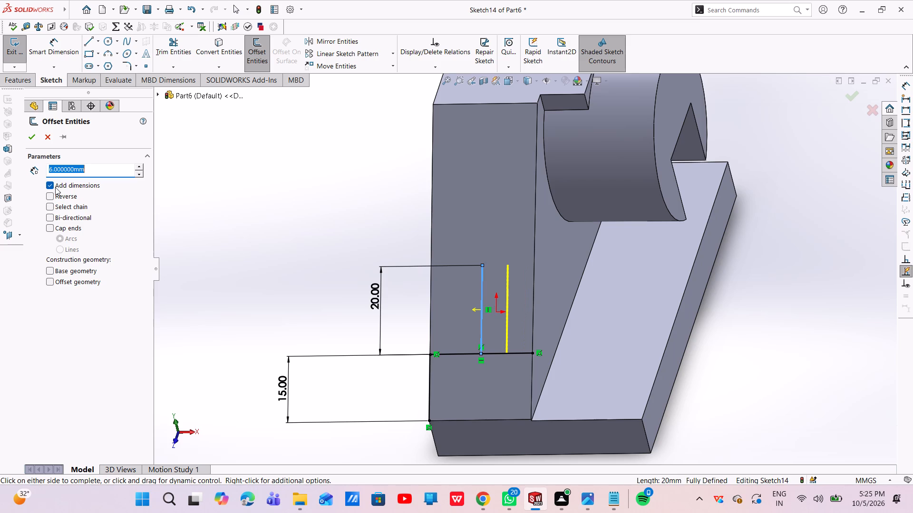
{"action": "left_click", "coordinate": [37, 140]}
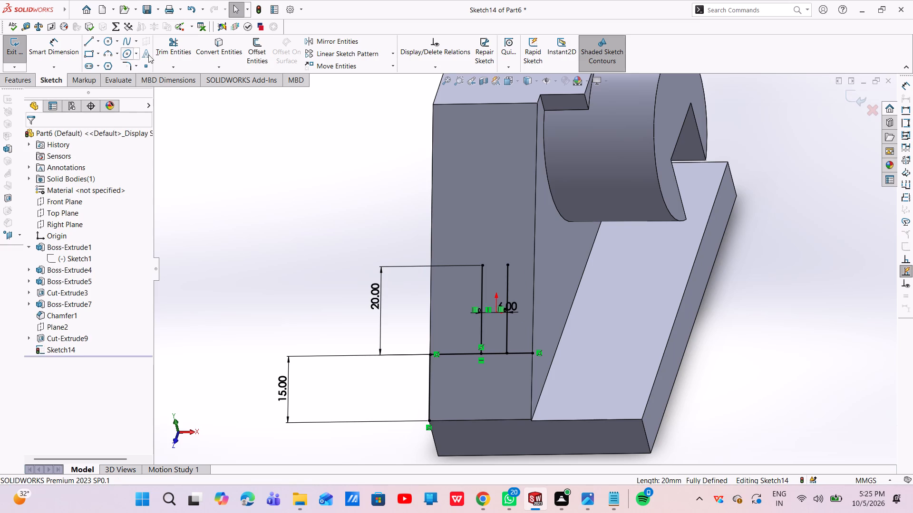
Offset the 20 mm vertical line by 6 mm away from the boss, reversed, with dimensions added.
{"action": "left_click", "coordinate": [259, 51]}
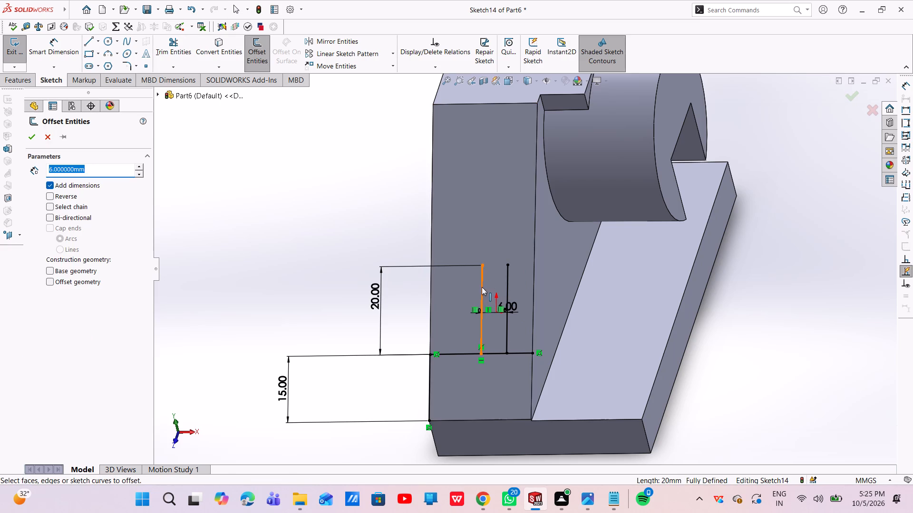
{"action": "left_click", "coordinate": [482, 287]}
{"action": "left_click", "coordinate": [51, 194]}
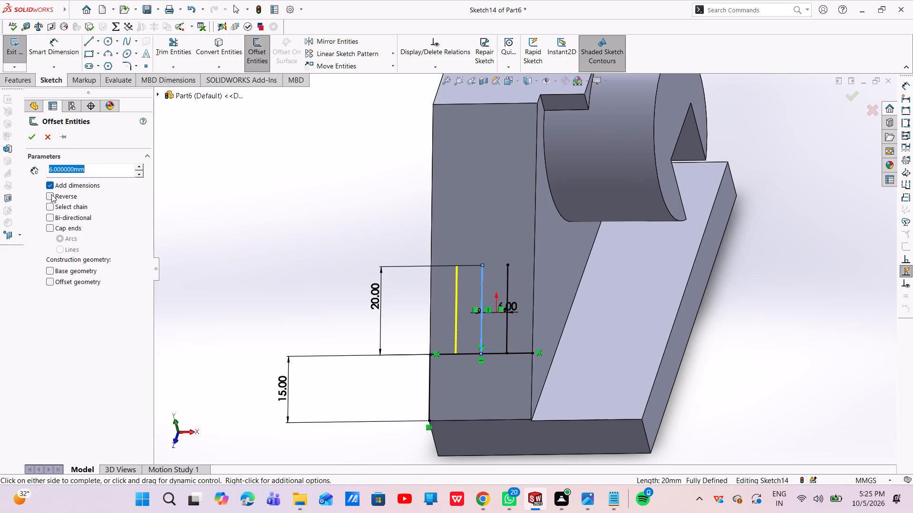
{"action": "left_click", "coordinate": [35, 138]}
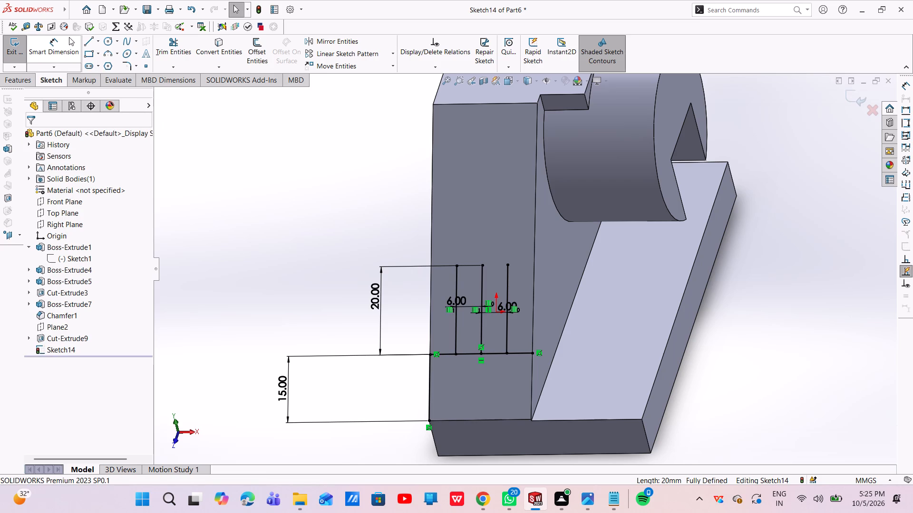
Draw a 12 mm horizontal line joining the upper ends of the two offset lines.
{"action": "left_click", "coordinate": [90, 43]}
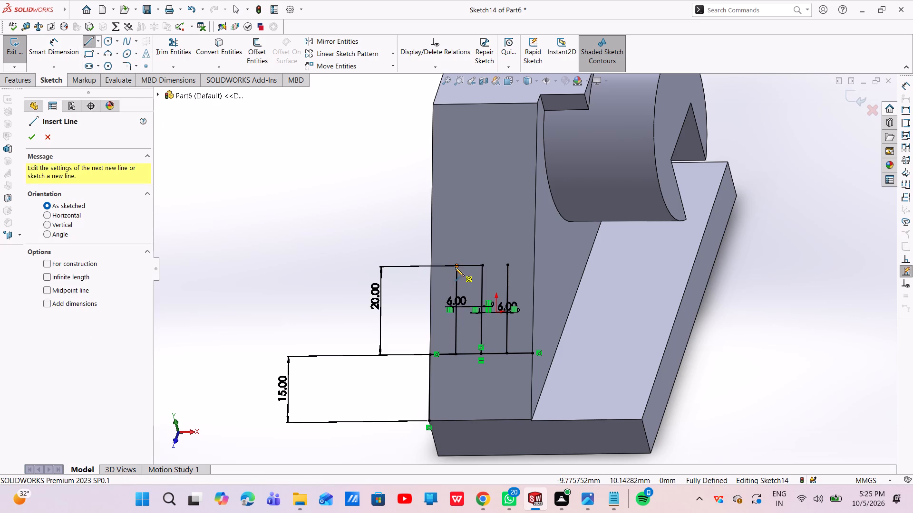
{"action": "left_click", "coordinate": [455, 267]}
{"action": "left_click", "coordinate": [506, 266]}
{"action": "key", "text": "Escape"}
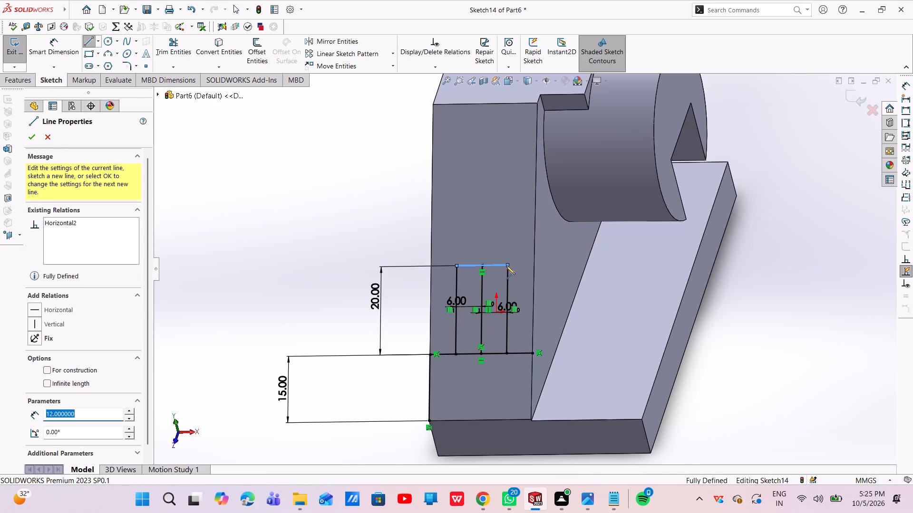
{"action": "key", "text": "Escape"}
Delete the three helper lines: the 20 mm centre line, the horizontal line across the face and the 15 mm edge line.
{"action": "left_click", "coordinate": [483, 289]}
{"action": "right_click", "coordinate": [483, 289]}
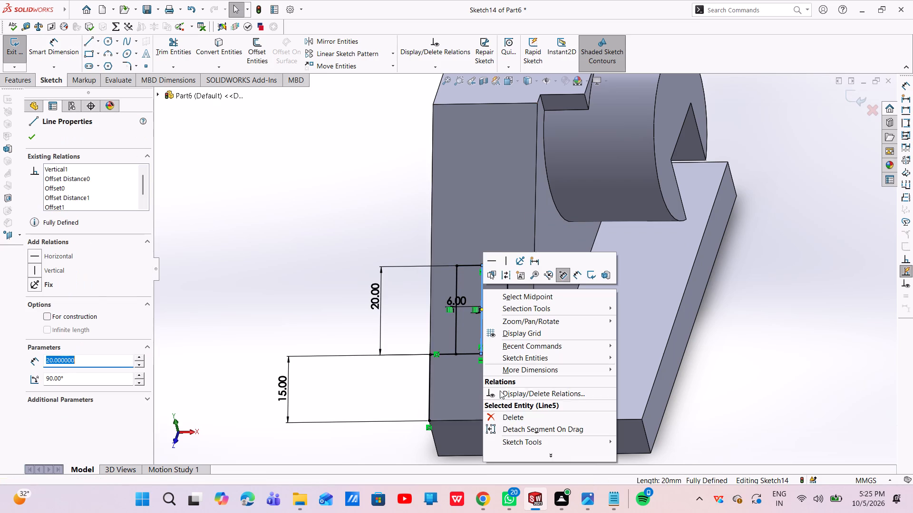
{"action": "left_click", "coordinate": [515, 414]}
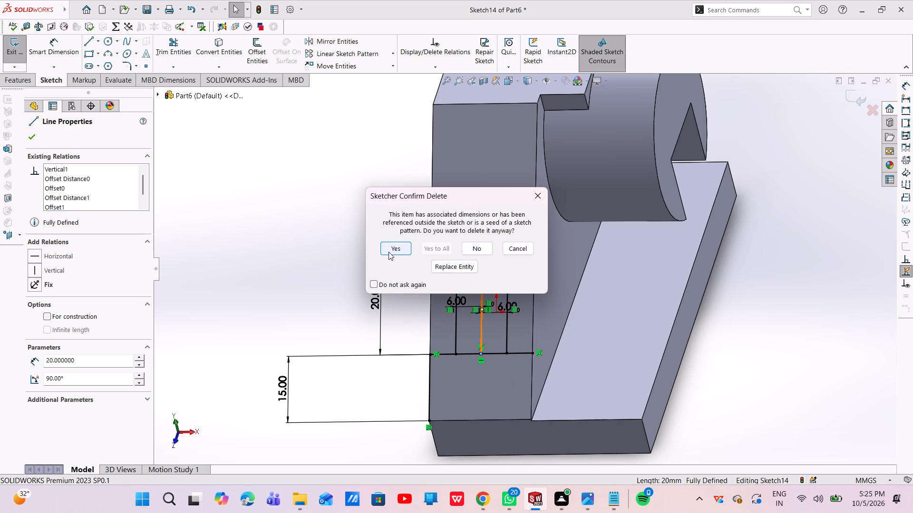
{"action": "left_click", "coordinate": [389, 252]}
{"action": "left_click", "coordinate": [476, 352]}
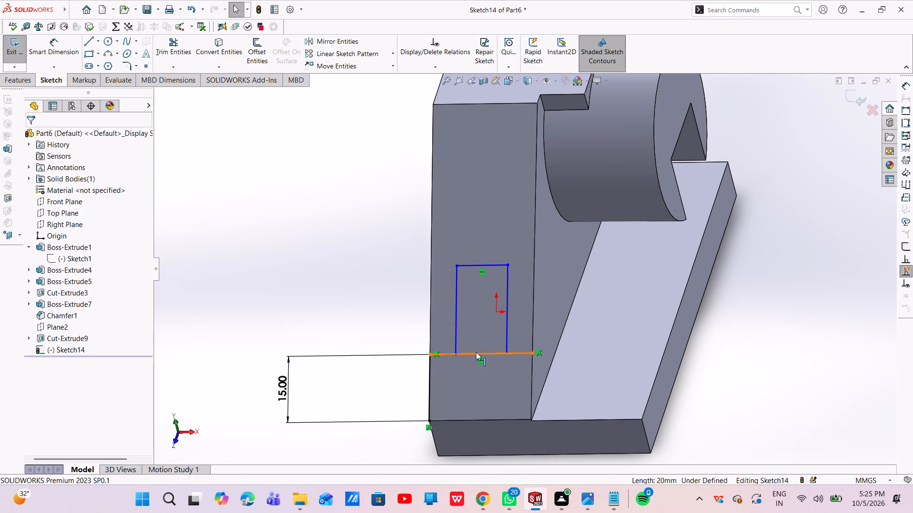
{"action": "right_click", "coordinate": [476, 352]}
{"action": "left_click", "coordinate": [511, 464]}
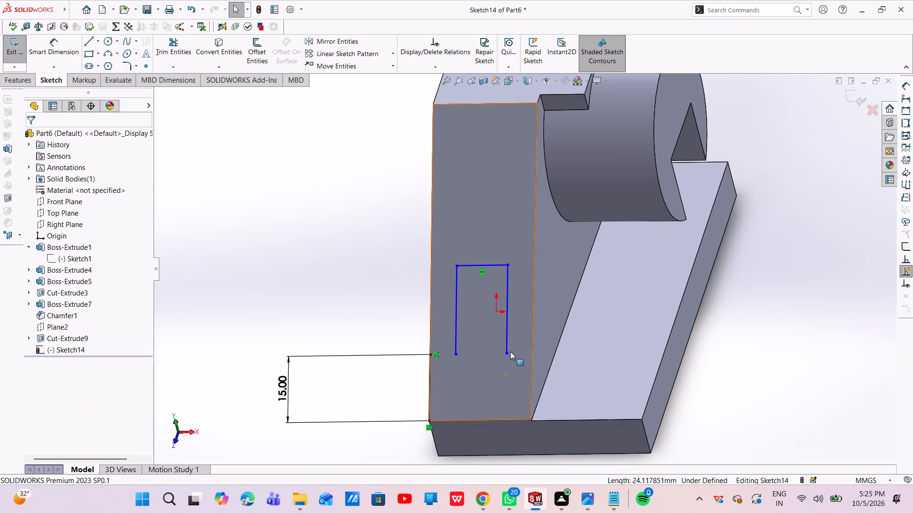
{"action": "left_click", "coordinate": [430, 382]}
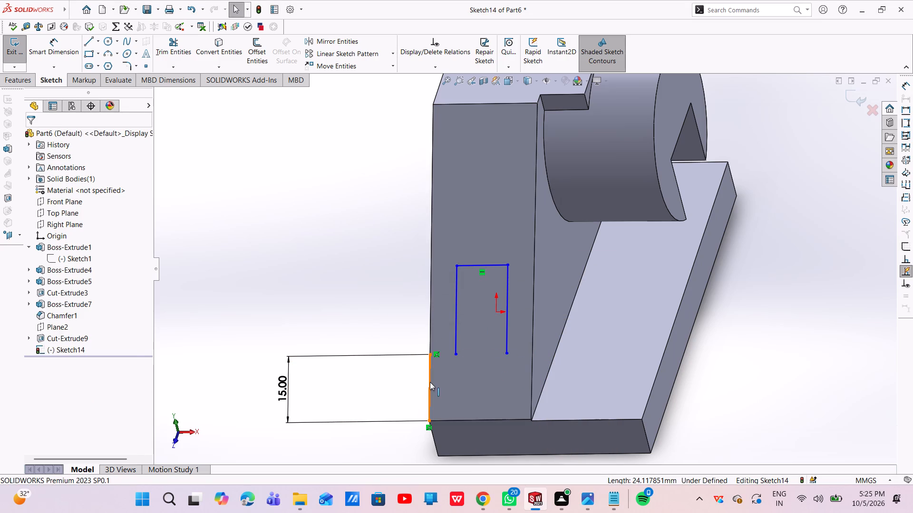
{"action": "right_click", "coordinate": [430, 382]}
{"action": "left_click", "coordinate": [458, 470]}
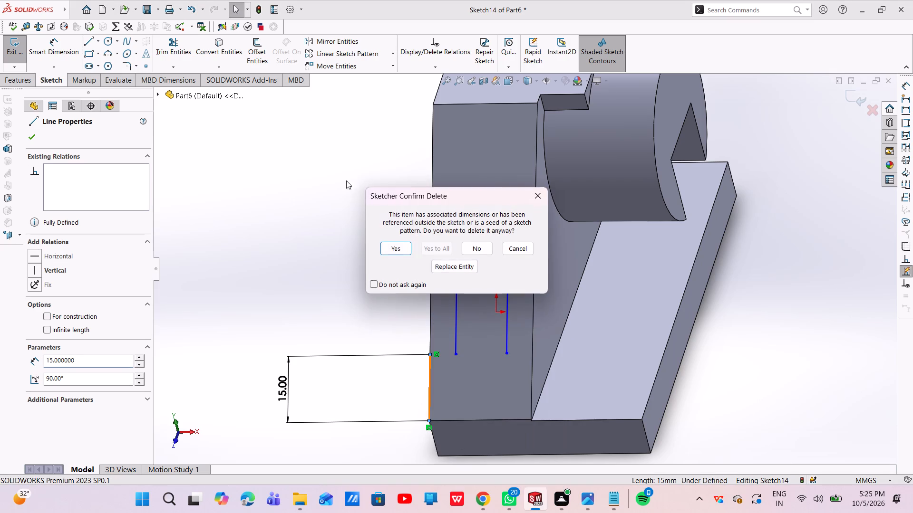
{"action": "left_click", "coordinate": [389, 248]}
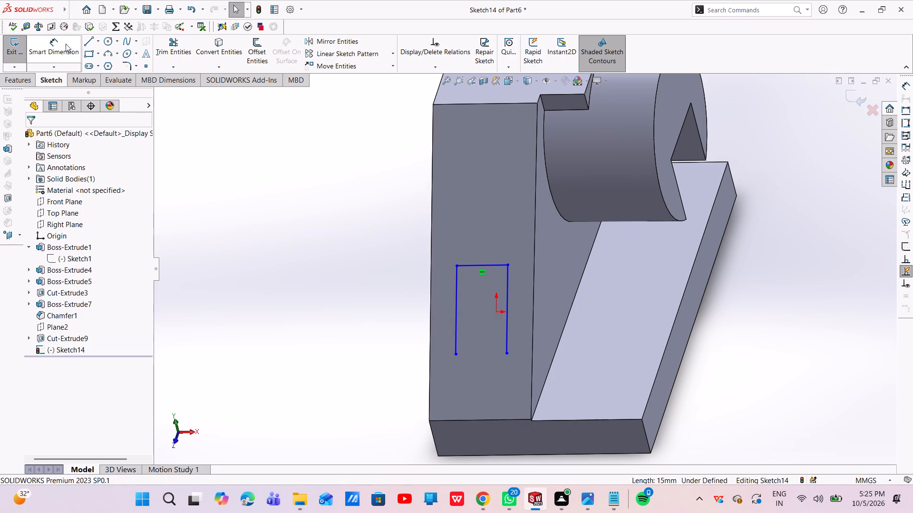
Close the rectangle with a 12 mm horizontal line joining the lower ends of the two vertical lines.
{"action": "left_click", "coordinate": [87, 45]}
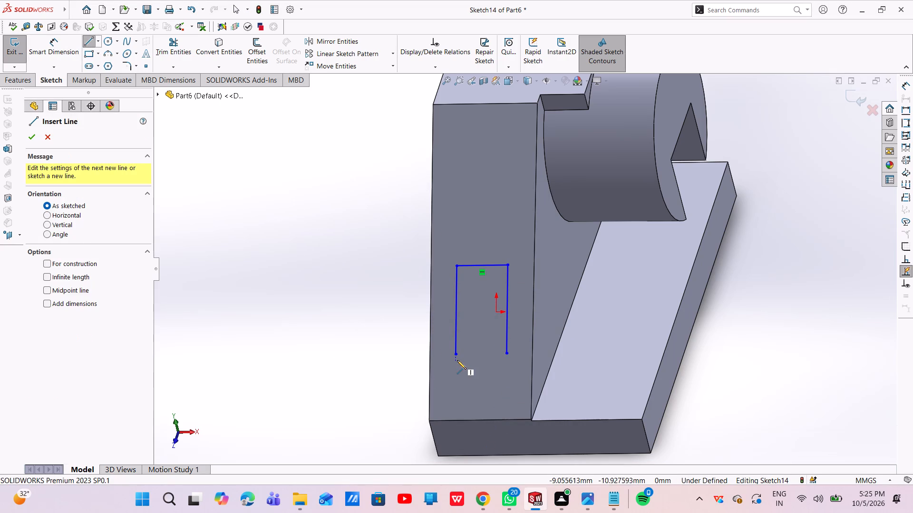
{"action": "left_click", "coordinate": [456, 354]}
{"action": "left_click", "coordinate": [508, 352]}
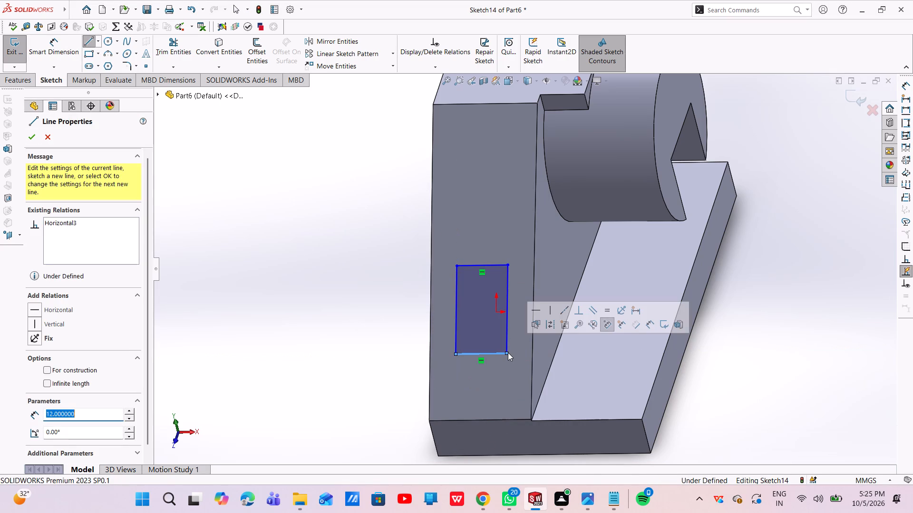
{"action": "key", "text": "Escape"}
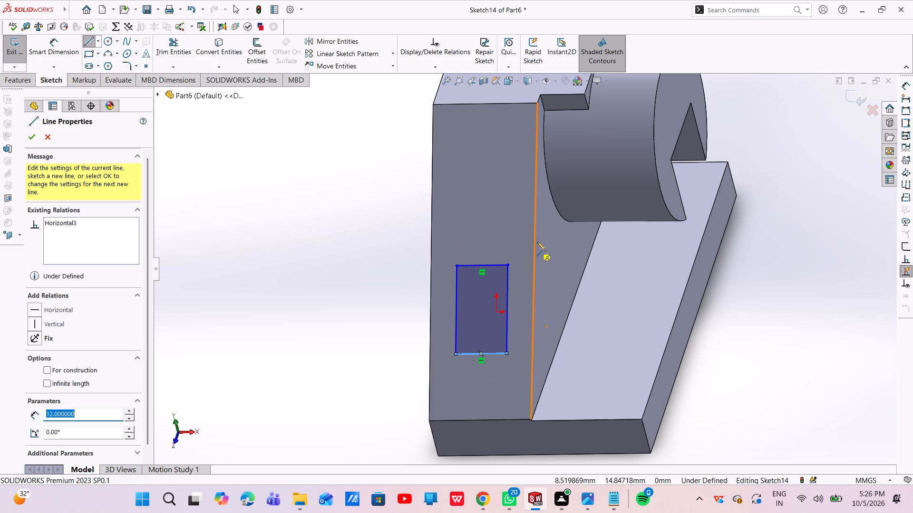
Examine the closed rectangle on the angled cut face from several viewing angles.
{"action": "scroll", "coordinate": [547, 234], "scroll_direction": "up", "scroll_amount": 2}
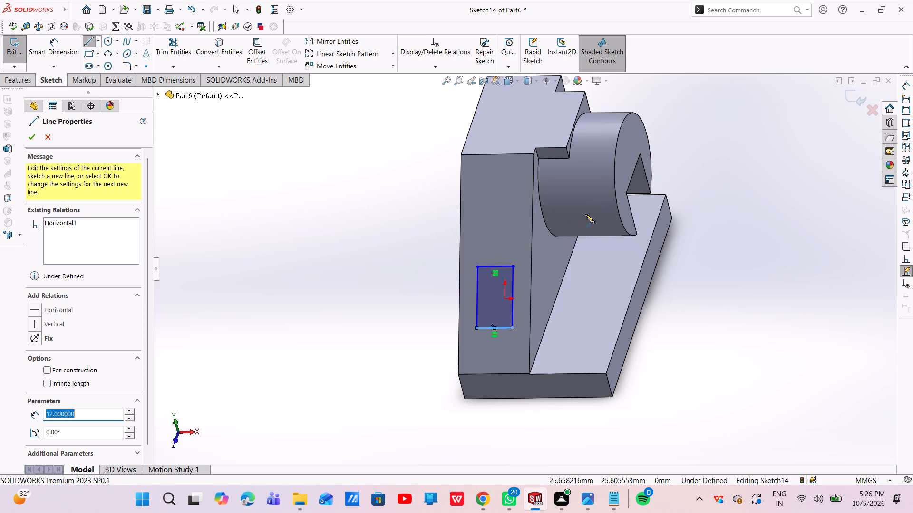
{"action": "scroll", "coordinate": [581, 155], "scroll_direction": "down", "scroll_amount": 5}
{"action": "scroll", "coordinate": [562, 189], "scroll_direction": "up", "scroll_amount": 4}
{"action": "scroll", "coordinate": [534, 274], "scroll_direction": "up", "scroll_amount": 2}
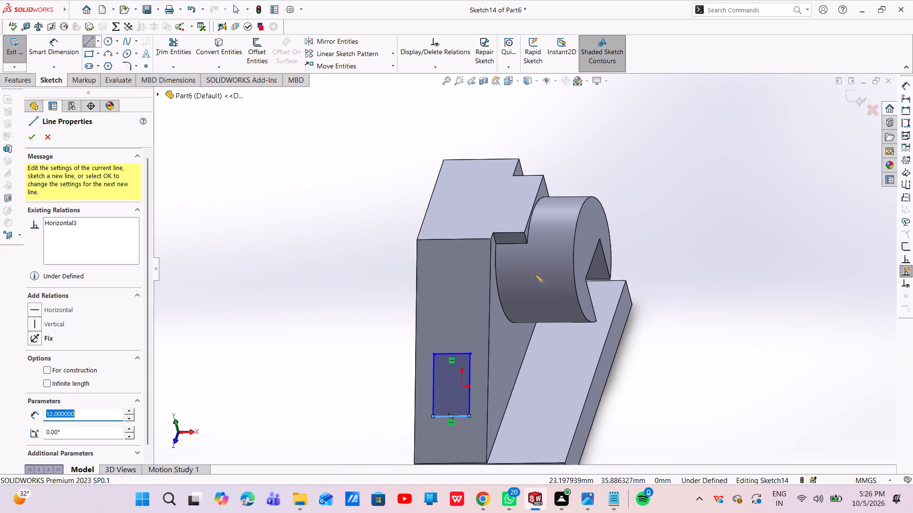
{"action": "scroll", "coordinate": [534, 274], "scroll_direction": "up", "scroll_amount": 2}
{"action": "middle_click_drag", "start_coordinate": [520, 297], "coordinate": [550, 264]}
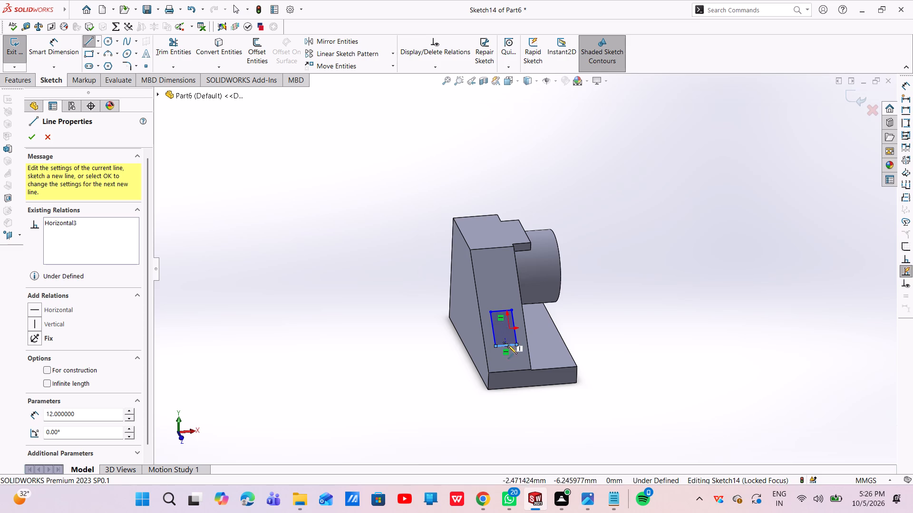
{"action": "middle_click_drag", "start_coordinate": [546, 333], "coordinate": [478, 341]}
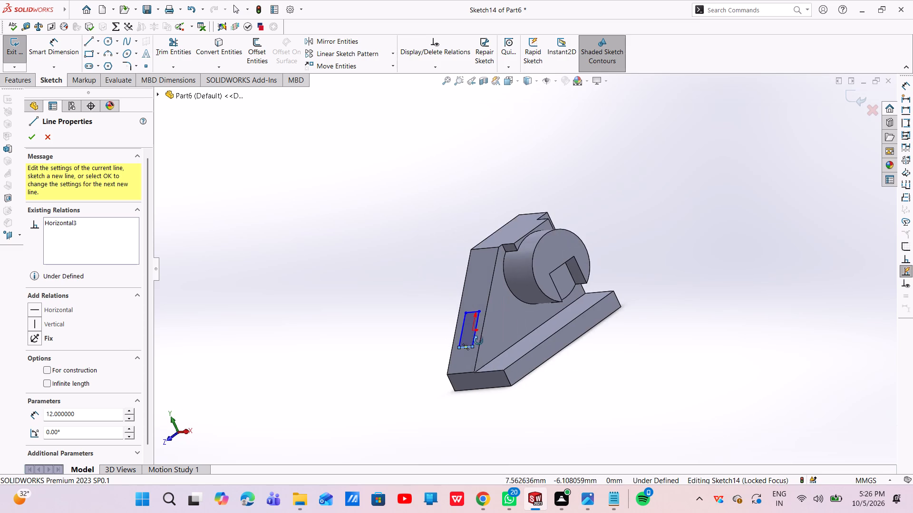
{"action": "middle_click_drag", "start_coordinate": [478, 341], "coordinate": [468, 344]}
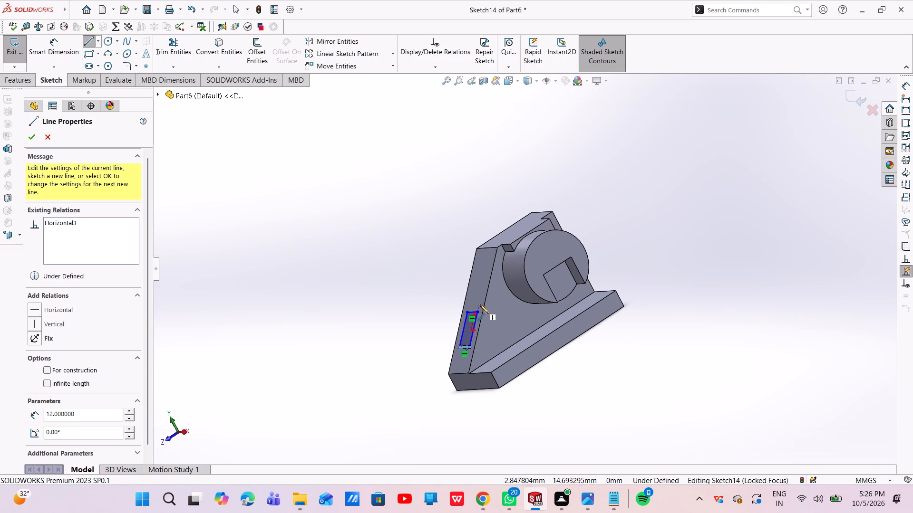
{"action": "key", "text": "Escape"}
{"action": "key", "text": "Escape"}
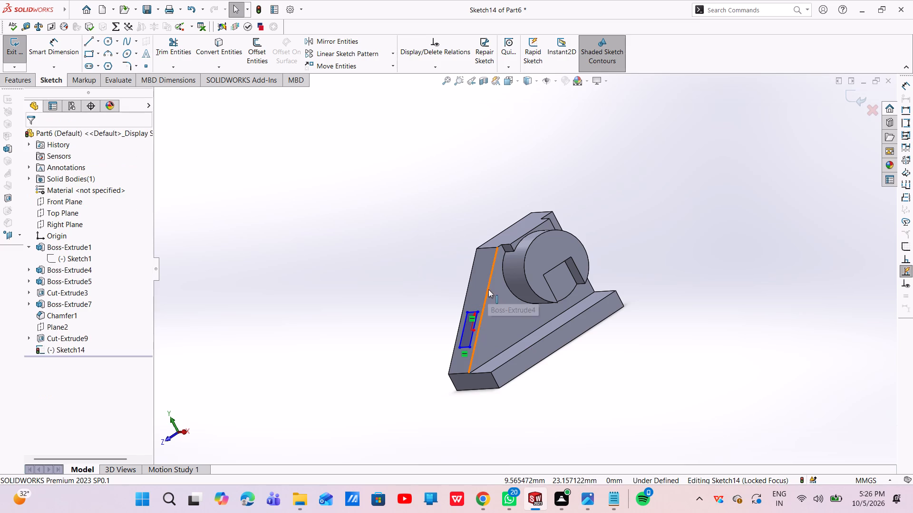
Undo all the sketch work on the angled cut face, back to an empty sketch.
{"action": "key", "text": "ctrl+z"}
{"action": "key", "text": "ctrl+z"}
{"action": "key", "text": "ctrl+z"}
{"action": "key", "text": "ctrl+z"}
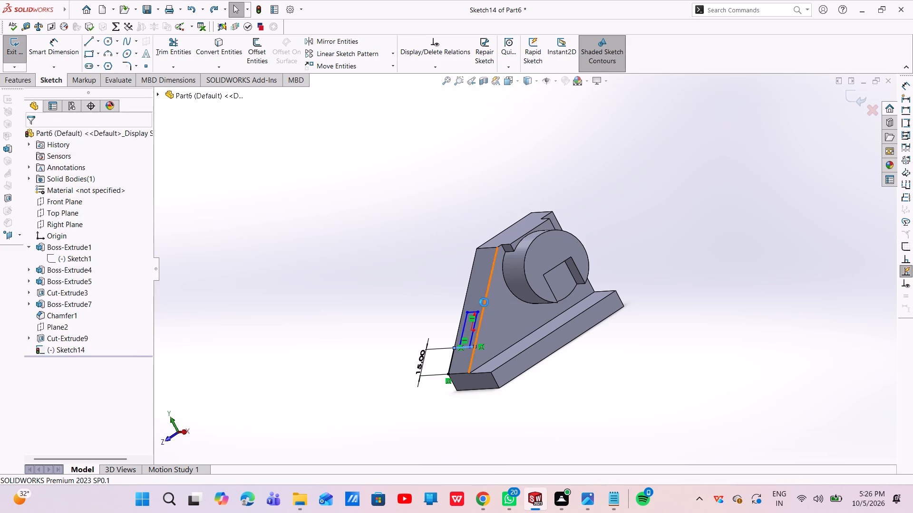
{"action": "key", "text": "ctrl+z"}
{"action": "key", "text": "ctrl+z"}
{"action": "key", "text": "ctrl+z"}
{"action": "key", "text": "ctrl+z"}
{"action": "key", "text": "ctrl+z"}
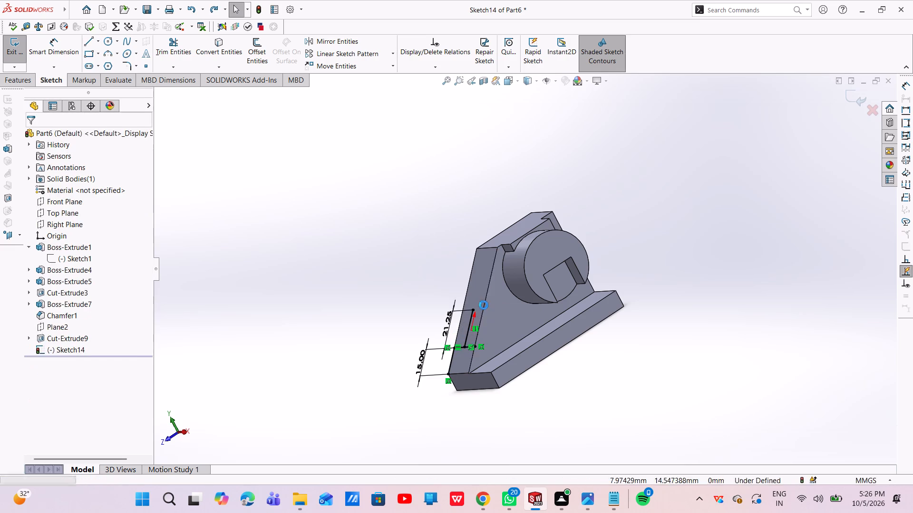
{"action": "key", "text": "ctrl+z"}
{"action": "key", "text": "ctrl+z"}
{"action": "key", "text": "ctrl+z"}
{"action": "key", "text": "ctrl+z"}
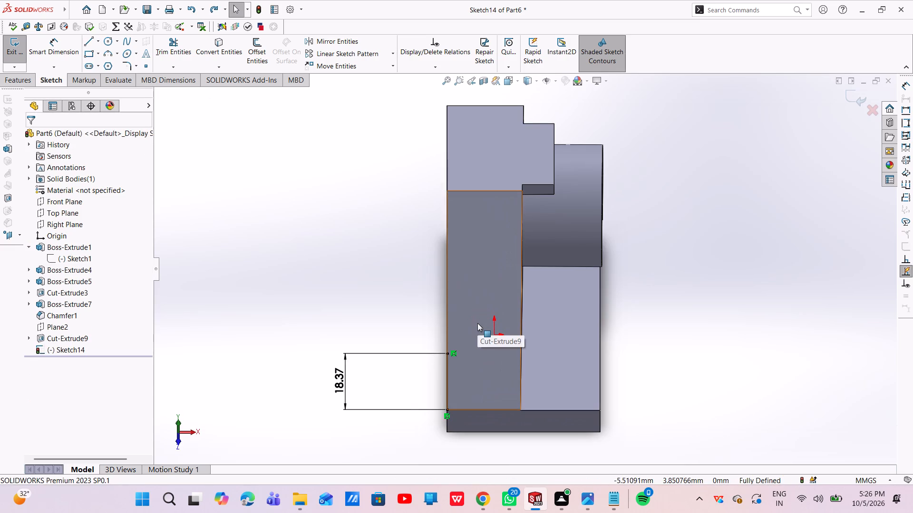
{"action": "key", "text": "ctrl+z"}
{"action": "key", "text": "ctrl+z"}
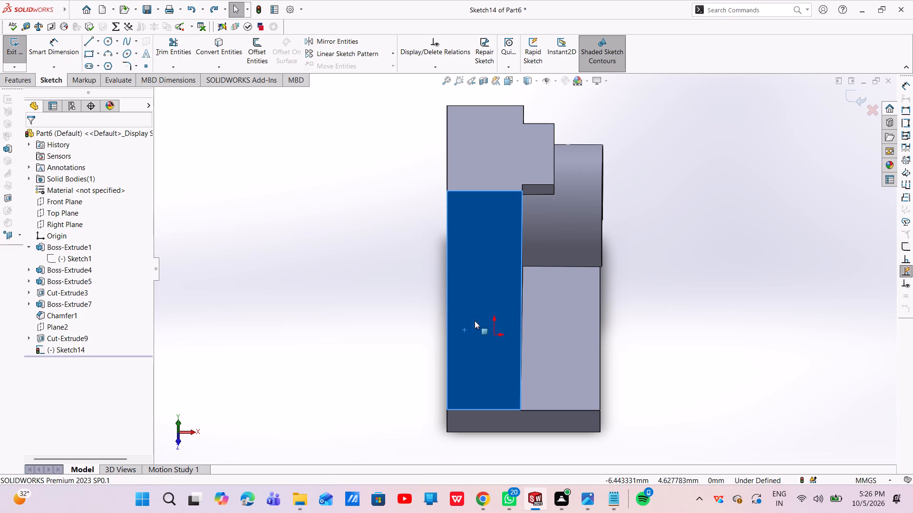
{"action": "key", "text": "Escape"}
{"action": "key", "text": "Escape"}
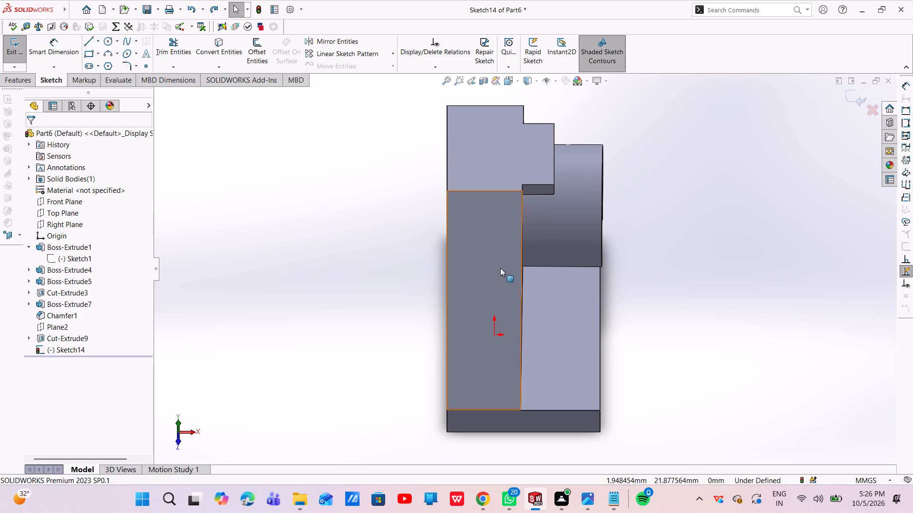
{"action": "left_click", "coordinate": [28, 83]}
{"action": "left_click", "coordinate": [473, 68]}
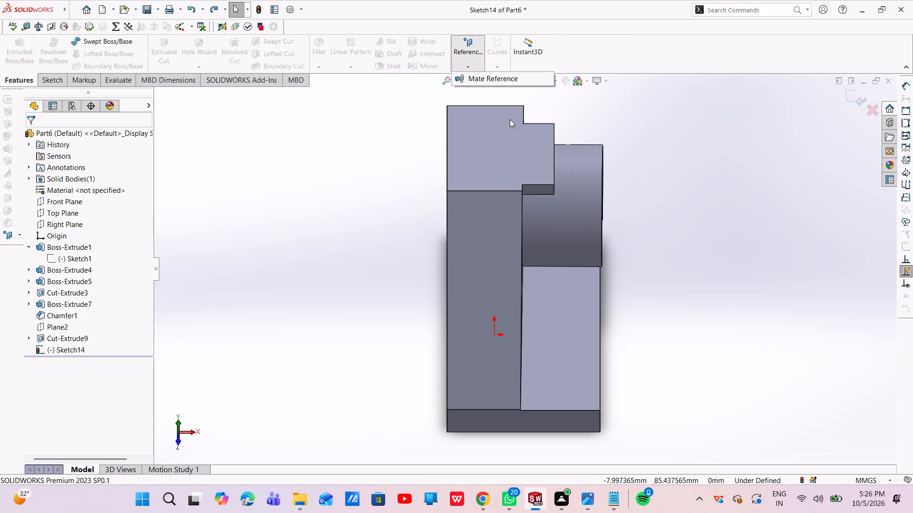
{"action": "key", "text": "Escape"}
Undo the creation of the empty sketch on the angled cut face.
{"action": "middle_click_drag", "start_coordinate": [529, 292], "coordinate": [511, 223]}
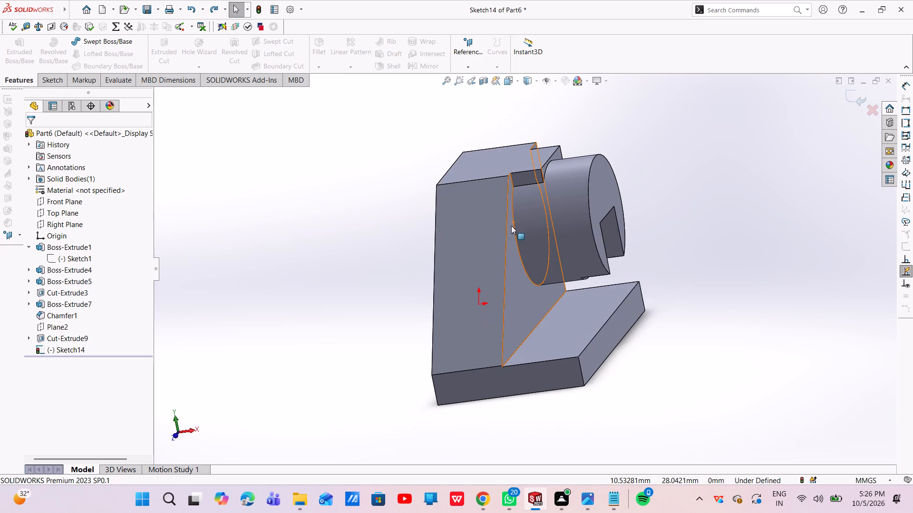
{"action": "key", "text": "ctrl+z"}
Create a reference plane offset 0 mm from the angled cut face.
{"action": "left_click", "coordinate": [468, 66]}
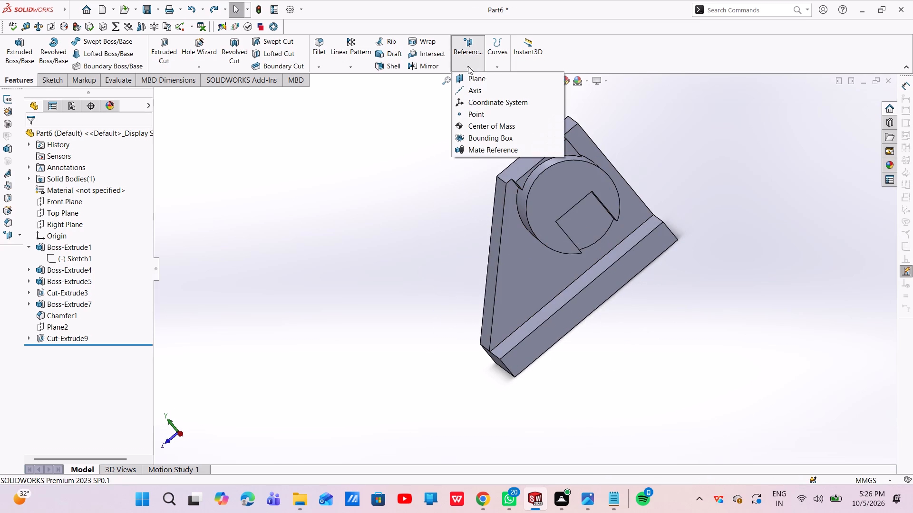
{"action": "left_click", "coordinate": [479, 77]}
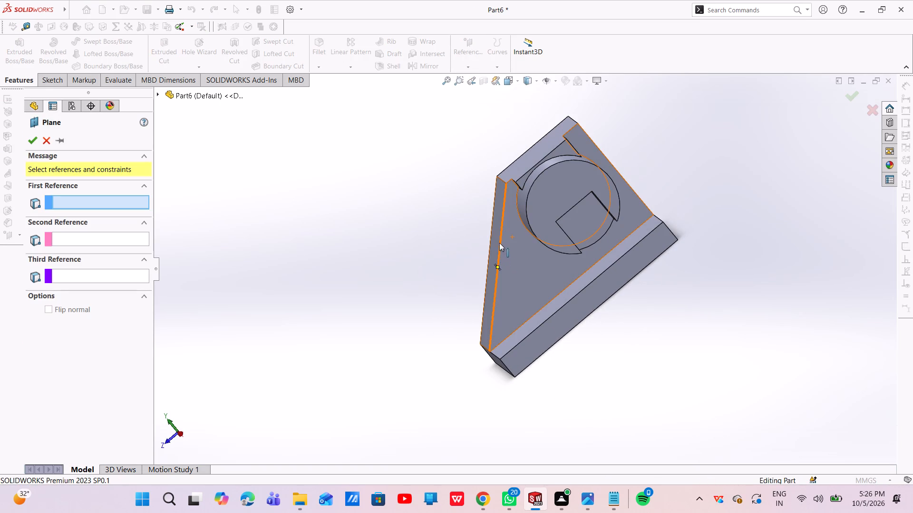
{"action": "middle_click_drag", "start_coordinate": [501, 250], "coordinate": [524, 250]}
{"action": "left_click", "coordinate": [493, 236]}
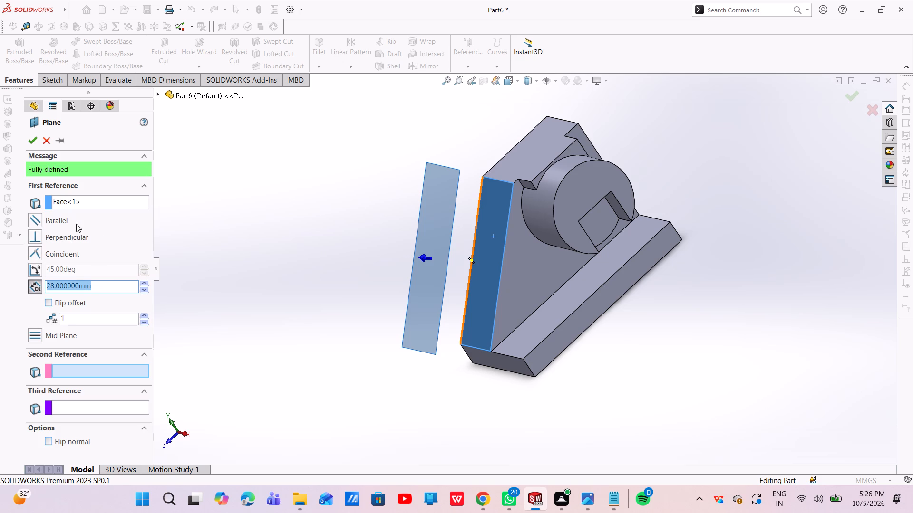
{"action": "key", "text": "BackSpace"}
{"action": "key", "text": "0"}
{"action": "key", "text": "Return"}
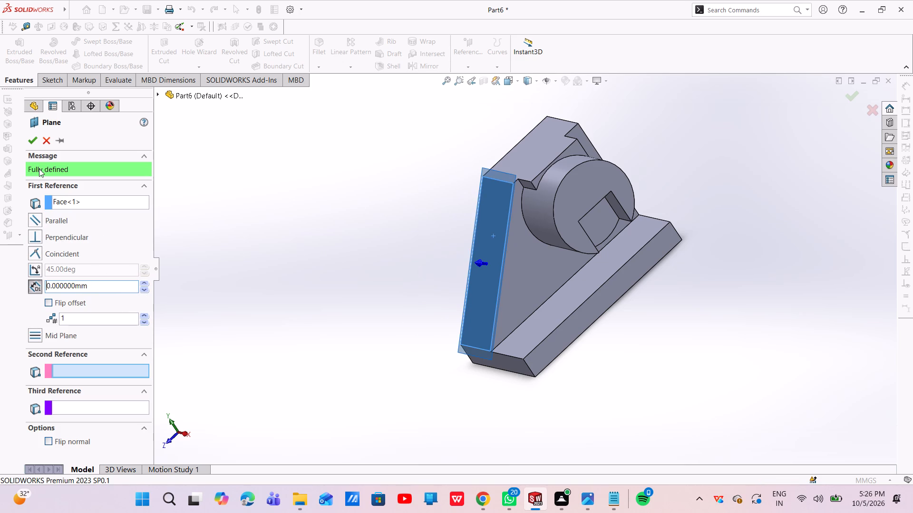
{"action": "left_click", "coordinate": [34, 142]}
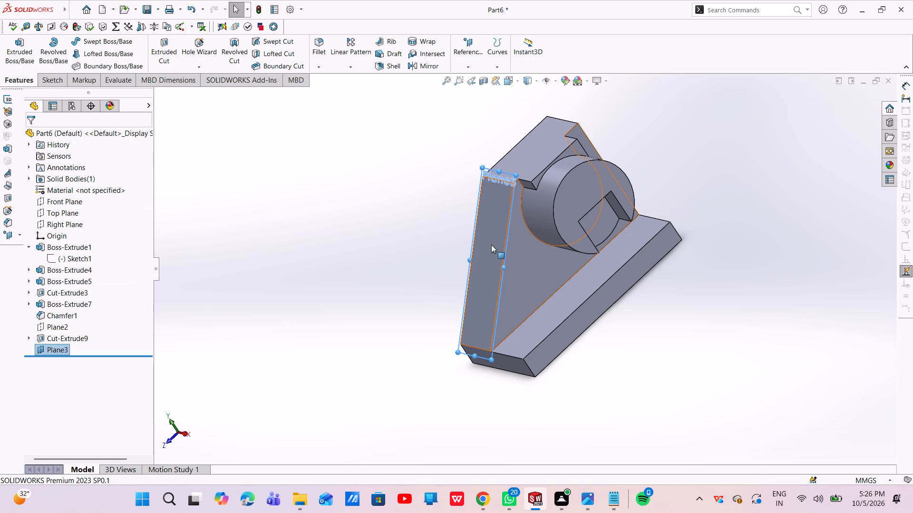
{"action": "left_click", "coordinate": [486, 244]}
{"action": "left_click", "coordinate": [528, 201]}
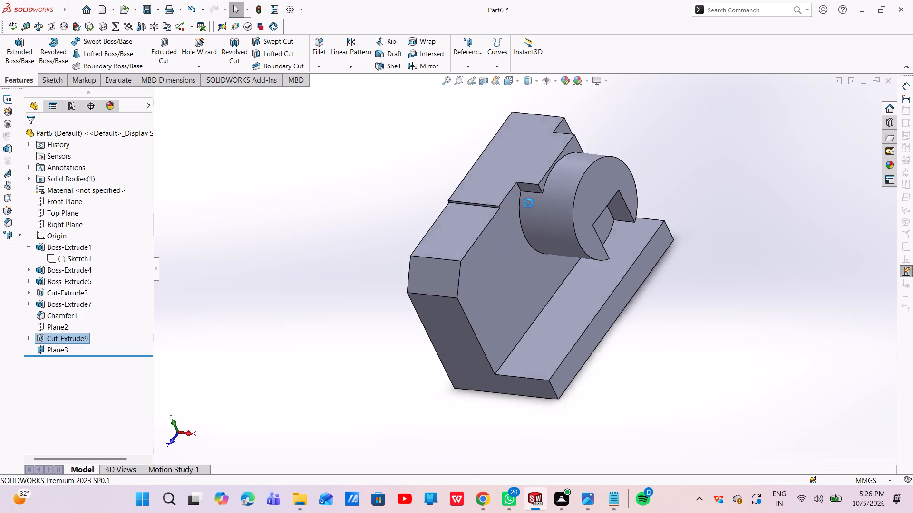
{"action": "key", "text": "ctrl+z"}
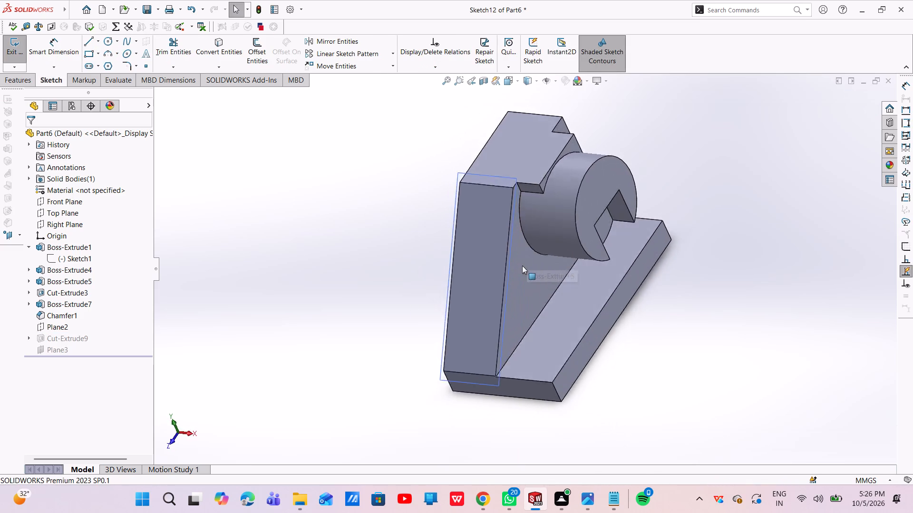
Sketch a corner rectangle about 11 mm wide and 24 mm high on the reference plane over the angled cut face.
{"action": "left_click", "coordinate": [504, 174]}
{"action": "left_click", "coordinate": [542, 147]}
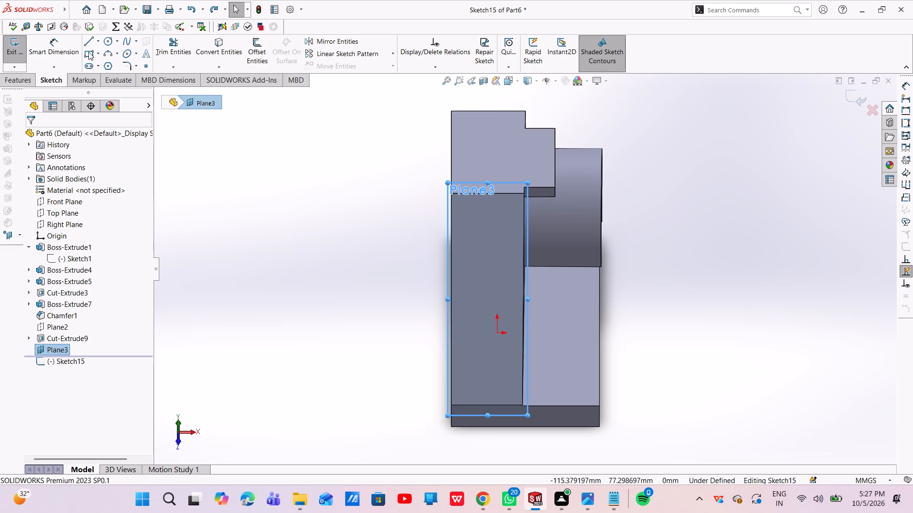
{"action": "left_click", "coordinate": [88, 52]}
{"action": "left_click", "coordinate": [476, 331]}
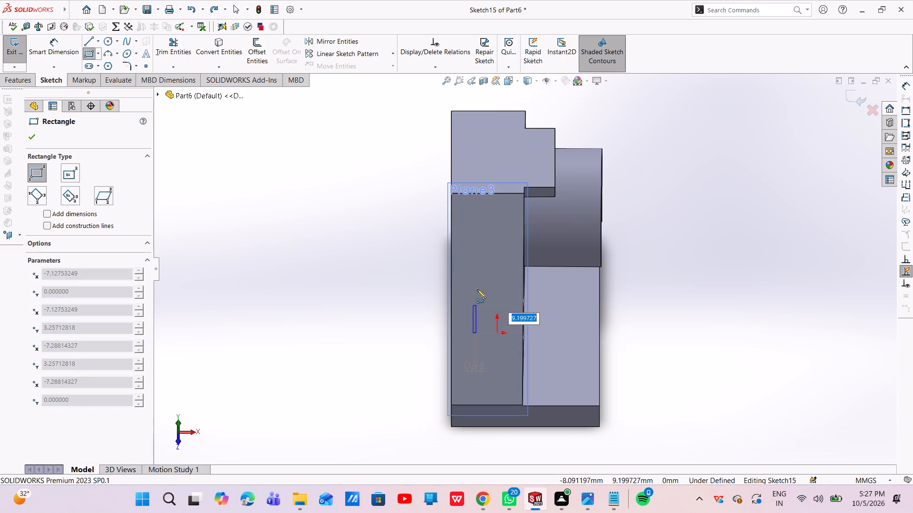
{"action": "left_click", "coordinate": [509, 262]}
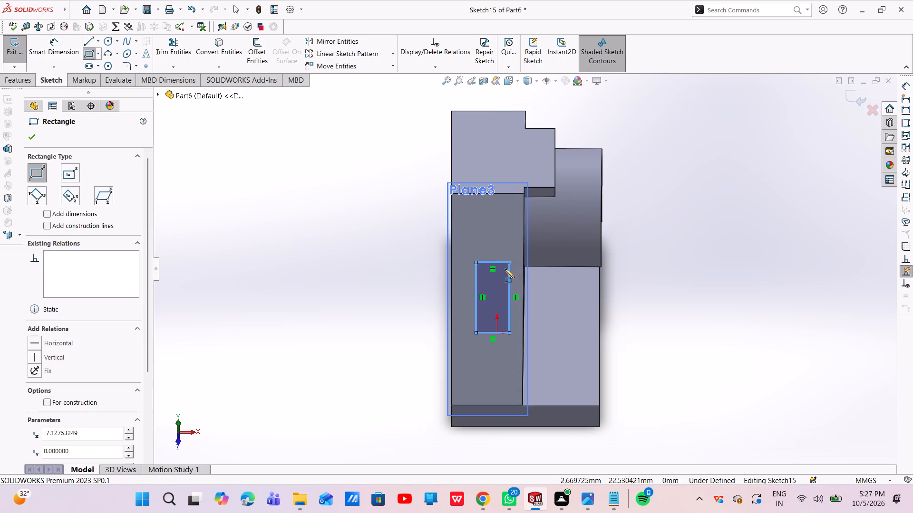
{"action": "key", "text": "Escape"}
{"action": "key", "text": "Escape"}
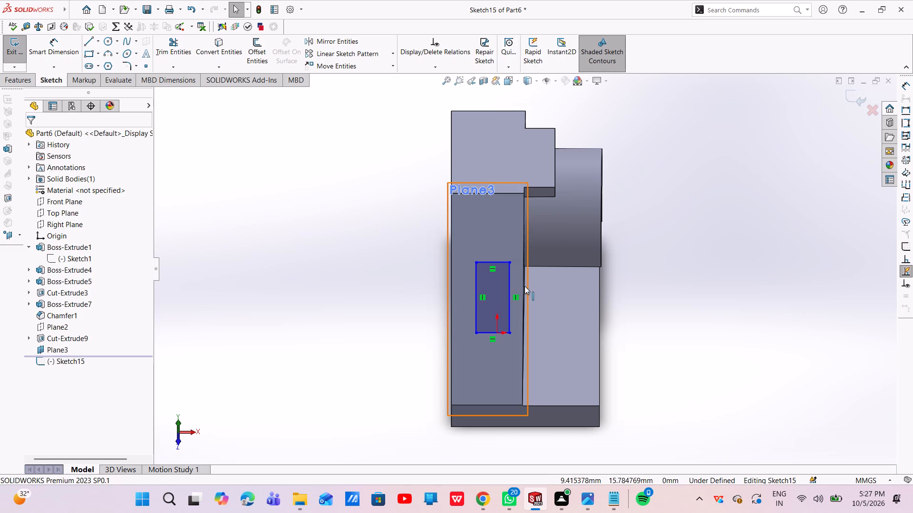
Add a dimension between the cut face's long edge nearest the round boss and the rectangle's adjacent vertical side.
{"action": "left_click", "coordinate": [70, 50]}
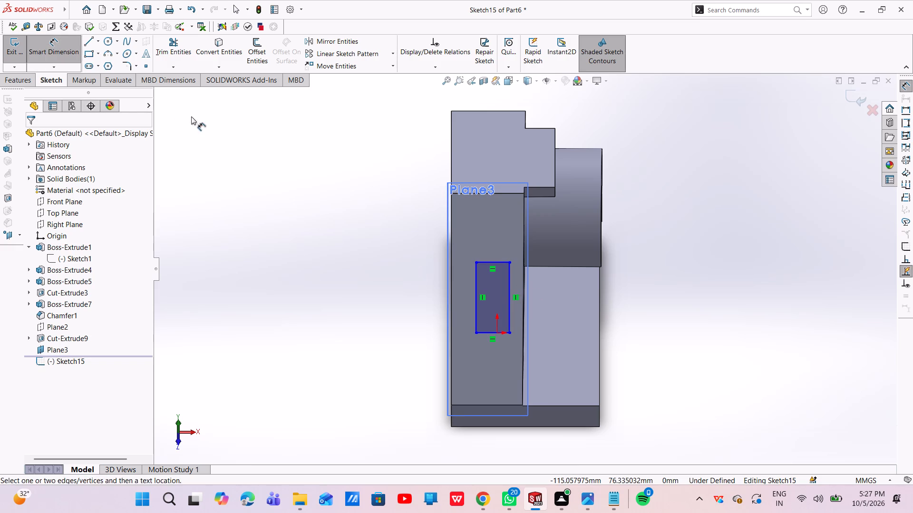
{"action": "left_click", "coordinate": [523, 295]}
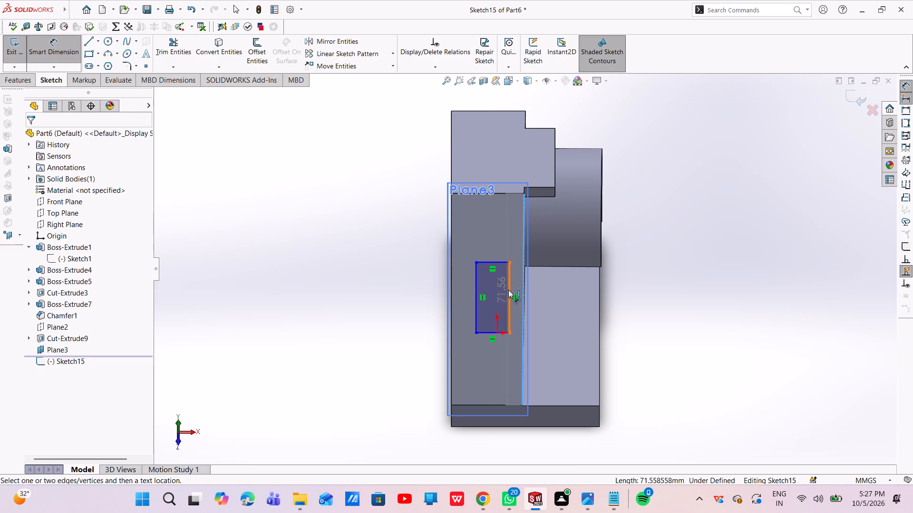
{"action": "left_click", "coordinate": [508, 290]}
{"action": "left_click", "coordinate": [515, 242]}
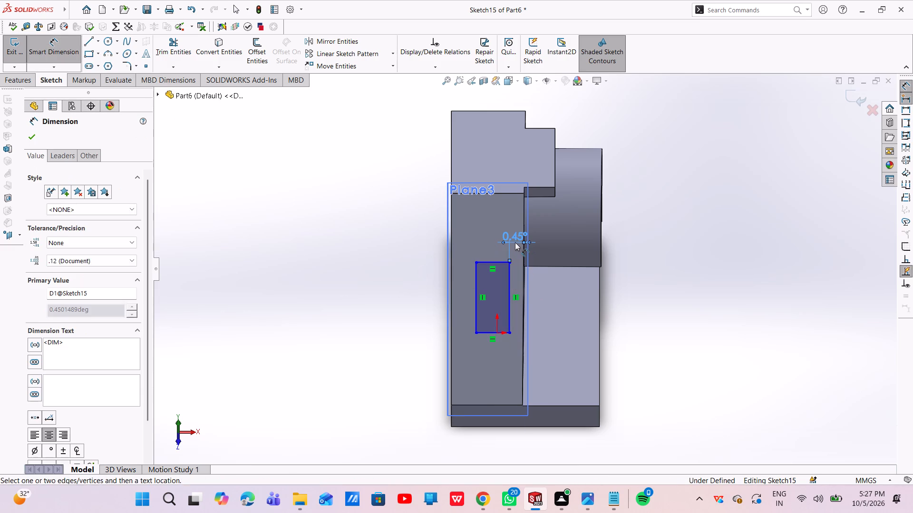
{"action": "key", "text": "Escape"}
{"action": "key", "text": "Escape"}
{"action": "scroll", "coordinate": [510, 329], "scroll_direction": "down", "scroll_amount": 4}
{"action": "key", "text": "Escape"}
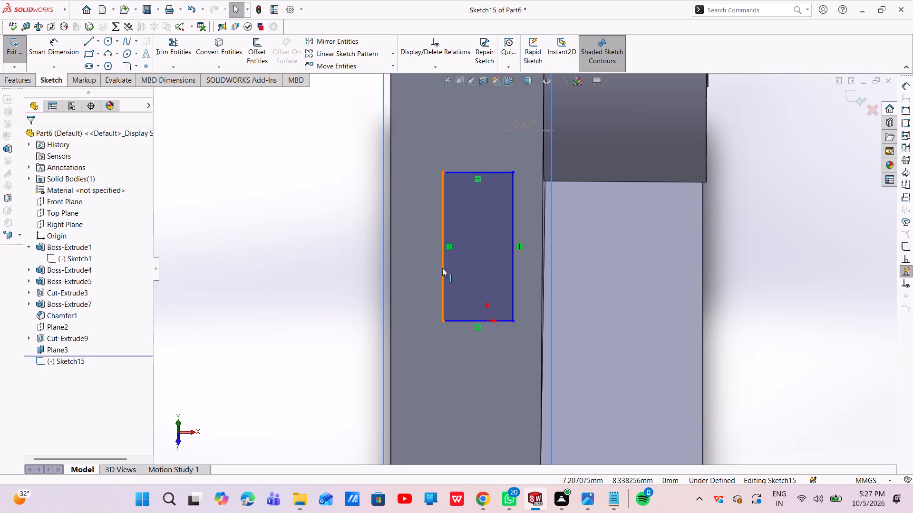
Dimension the rectangle's top side and set its width to 12 mm.
{"action": "left_click", "coordinate": [52, 47]}
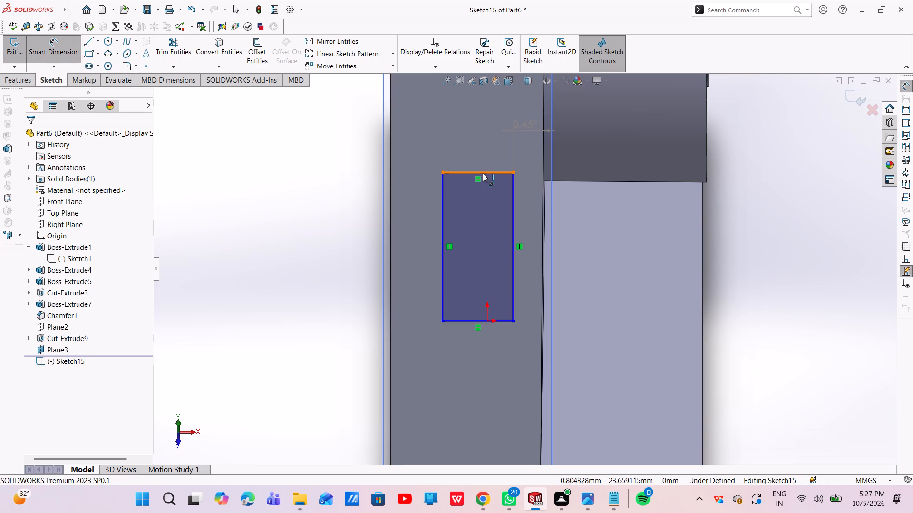
{"action": "left_click", "coordinate": [483, 173]}
{"action": "left_click", "coordinate": [474, 151]}
{"action": "key", "text": "BackSpace"}
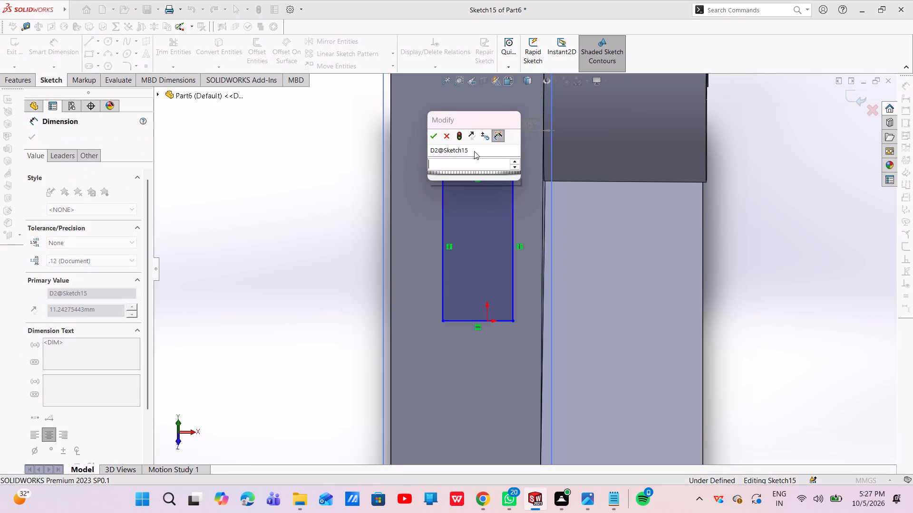
{"action": "type", "text": "12"}
{"action": "key", "text": "Return"}
{"action": "key", "text": "Escape"}
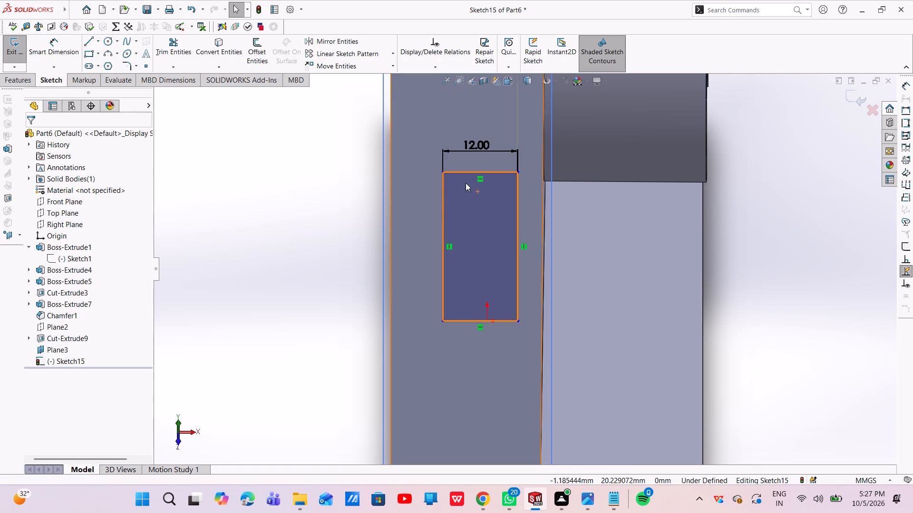
Dimension the rectangle's vertical side and set its height to 20 mm.
{"action": "left_click", "coordinate": [63, 40]}
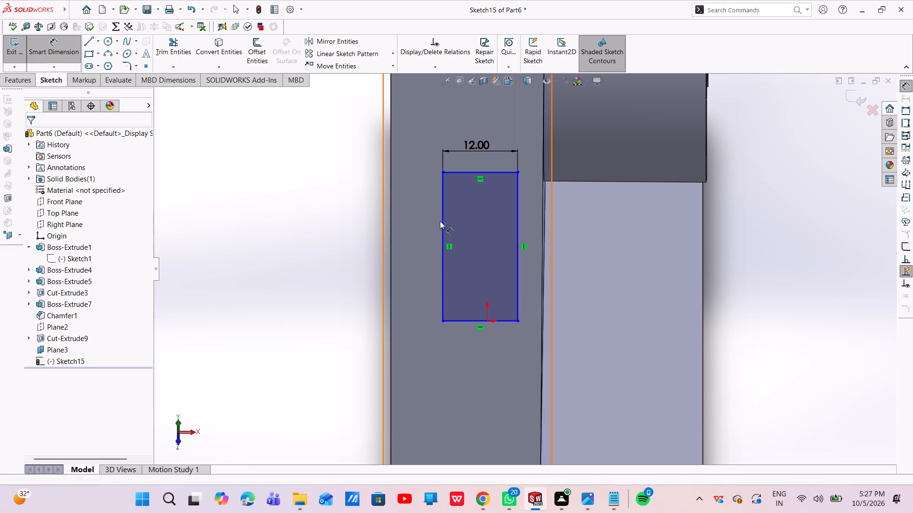
{"action": "left_click", "coordinate": [443, 228]}
{"action": "left_click", "coordinate": [429, 232]}
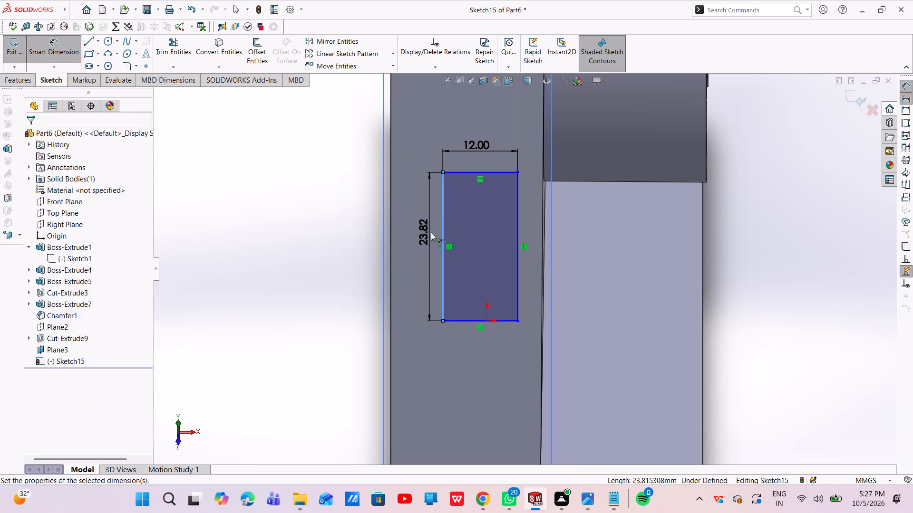
{"action": "key", "text": "BackSpace"}
{"action": "type", "text": "20"}
{"action": "key", "text": "Return"}
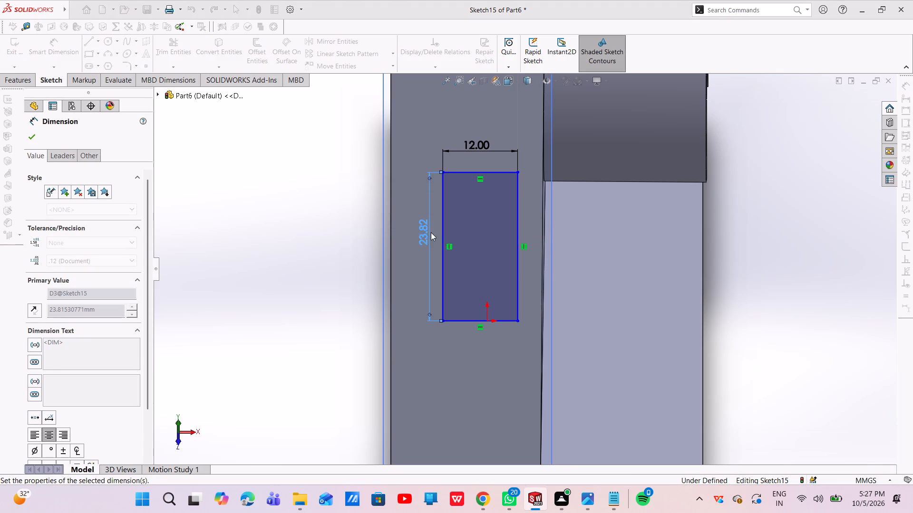
{"action": "key", "text": "Escape"}
Set the distance from the cut face's lower edge to the rectangle's bottom corner to 15 mm.
{"action": "scroll", "coordinate": [554, 349], "scroll_direction": "up", "scroll_amount": 4}
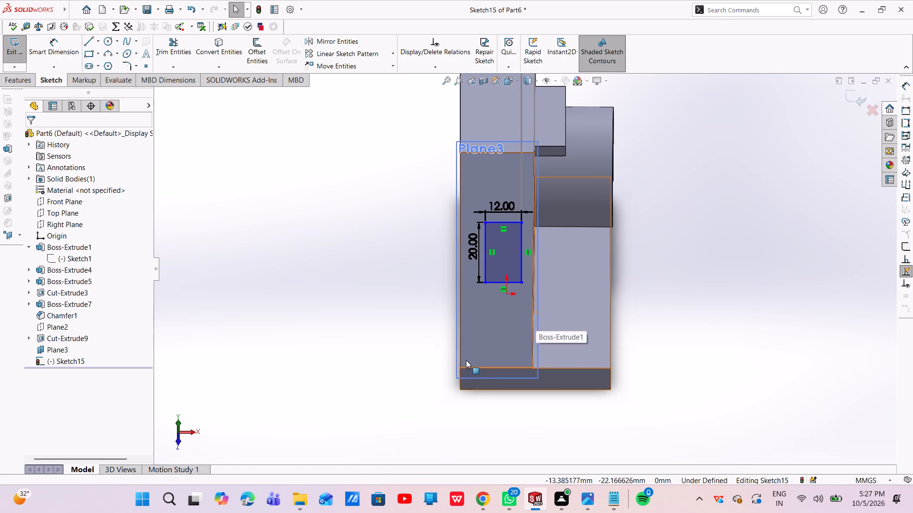
{"action": "left_click", "coordinate": [71, 57]}
{"action": "left_click", "coordinate": [511, 367]}
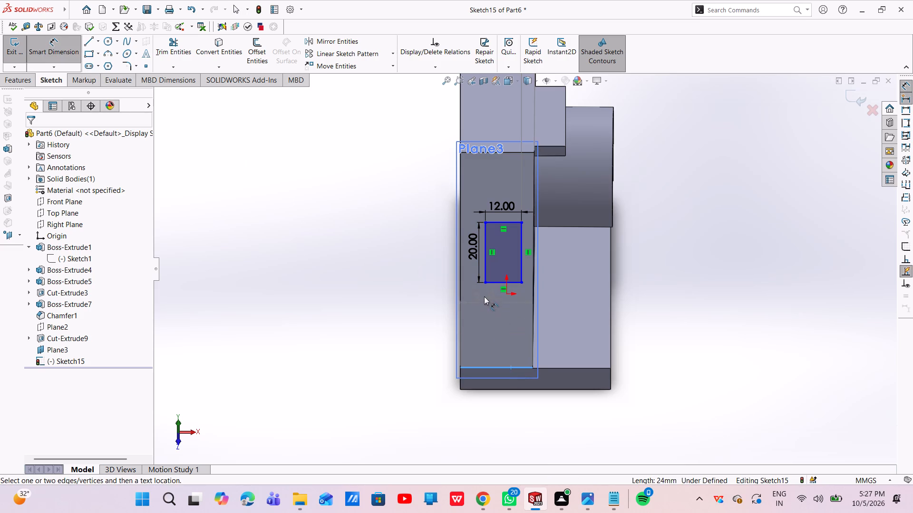
{"action": "left_click", "coordinate": [485, 282]}
{"action": "left_click", "coordinate": [426, 310]}
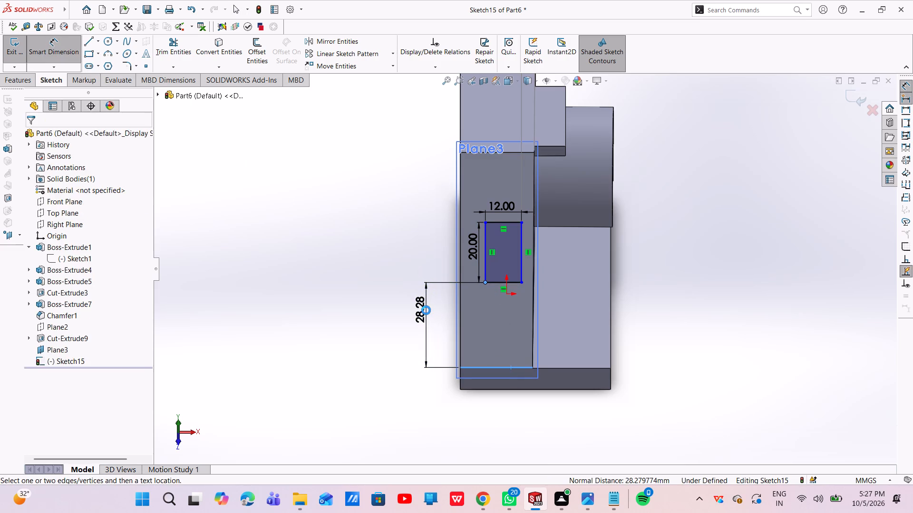
{"action": "key", "text": "BackSpace"}
{"action": "type", "text": "15"}
{"action": "key", "text": "Return"}
{"action": "key", "text": "Escape"}
{"action": "key", "text": "Escape"}
{"action": "key", "text": "Escape"}
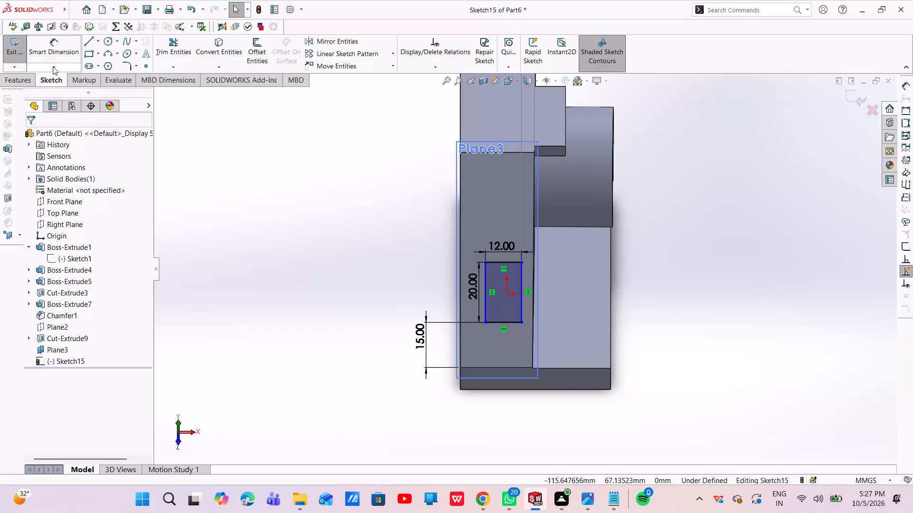
Set the distance from the rectangle's corner to the cut face's long edge farthest from the boss to 6 mm.
{"action": "left_click", "coordinate": [51, 55]}
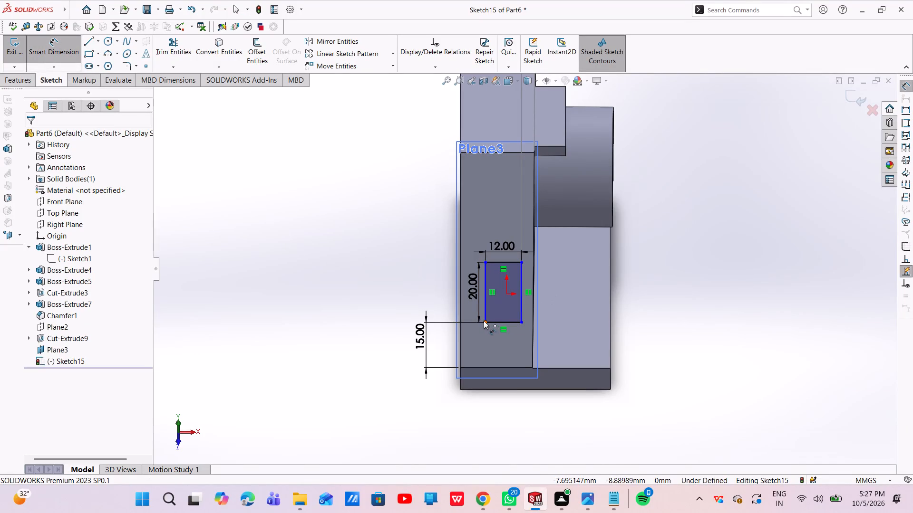
{"action": "left_click", "coordinate": [484, 321]}
{"action": "left_click", "coordinate": [462, 315]}
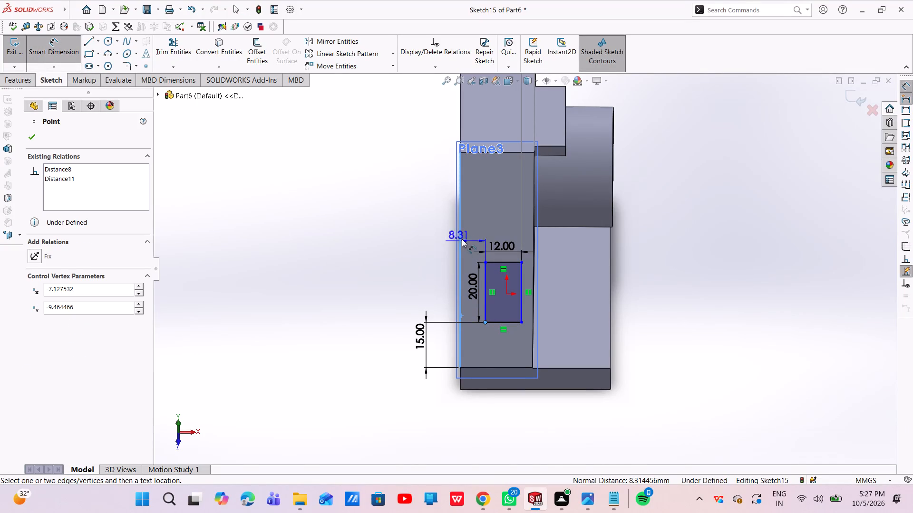
{"action": "left_click", "coordinate": [466, 234]}
{"action": "key", "text": "BackSpace"}
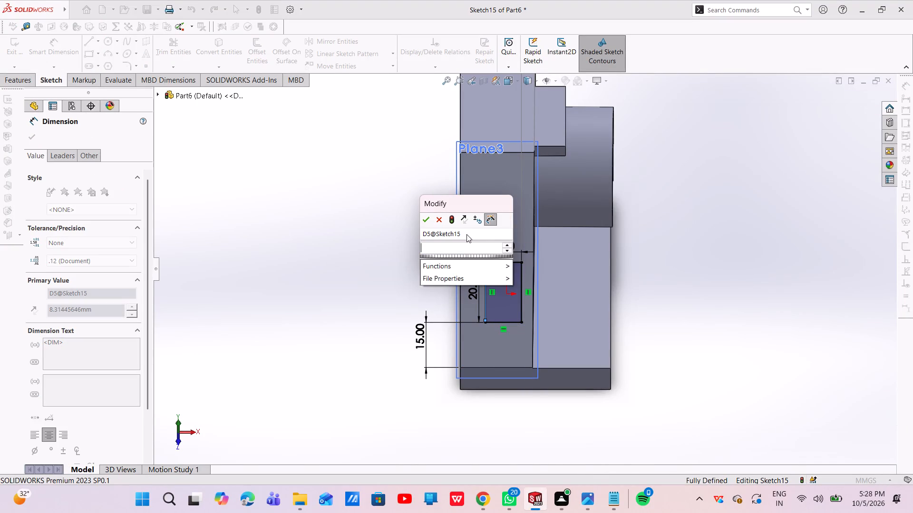
{"action": "key", "text": "6"}
{"action": "key", "text": "Return"}
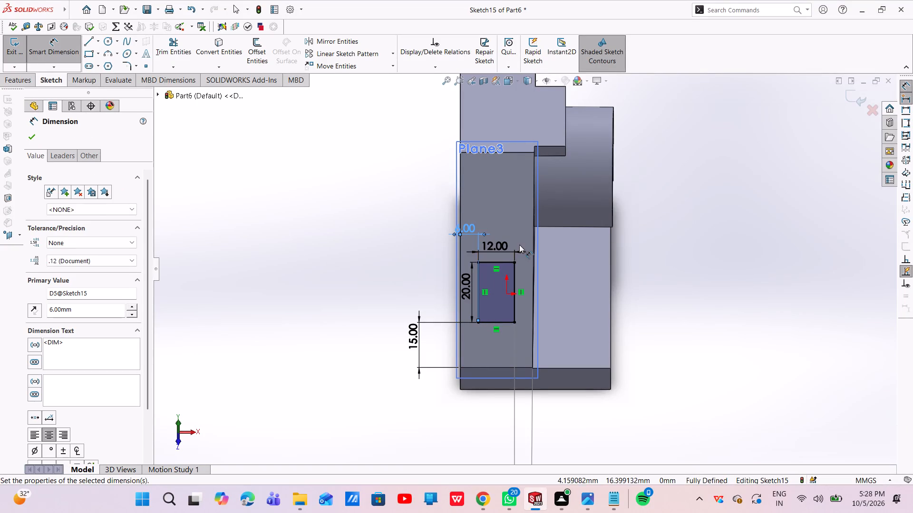
{"action": "key", "text": "Escape"}
{"action": "key", "text": "Escape"}
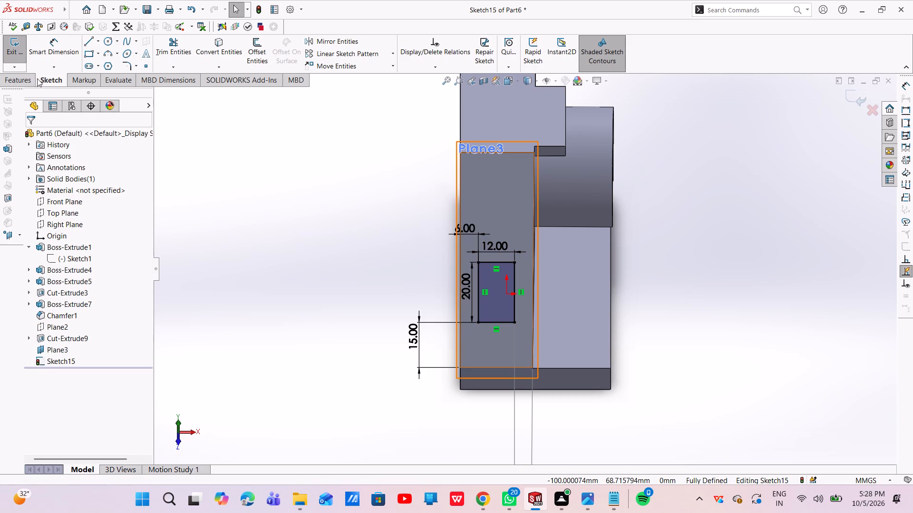
Cut-extrude the 12 by 20 mm rectangle into the angled face with a blind depth of 12 mm.
{"action": "left_click", "coordinate": [26, 78]}
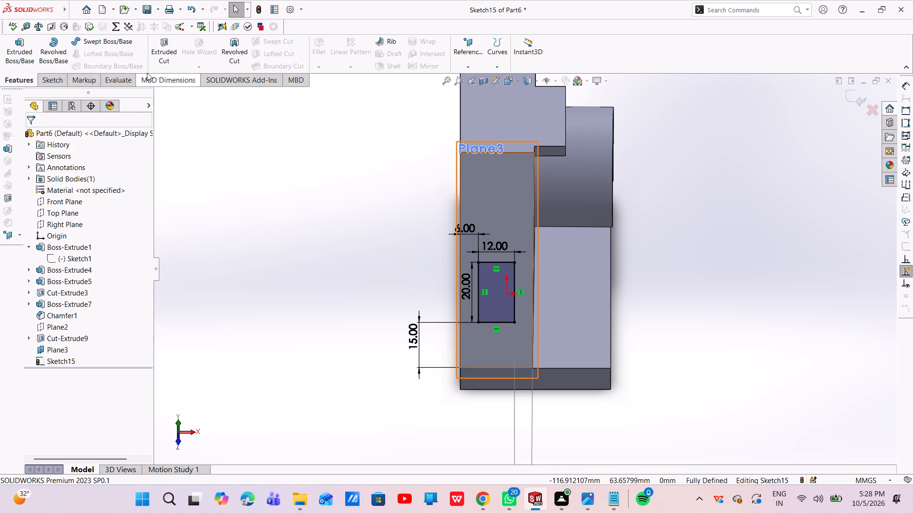
{"action": "left_click", "coordinate": [166, 48]}
{"action": "middle_click_drag", "start_coordinate": [578, 291], "coordinate": [453, 288]}
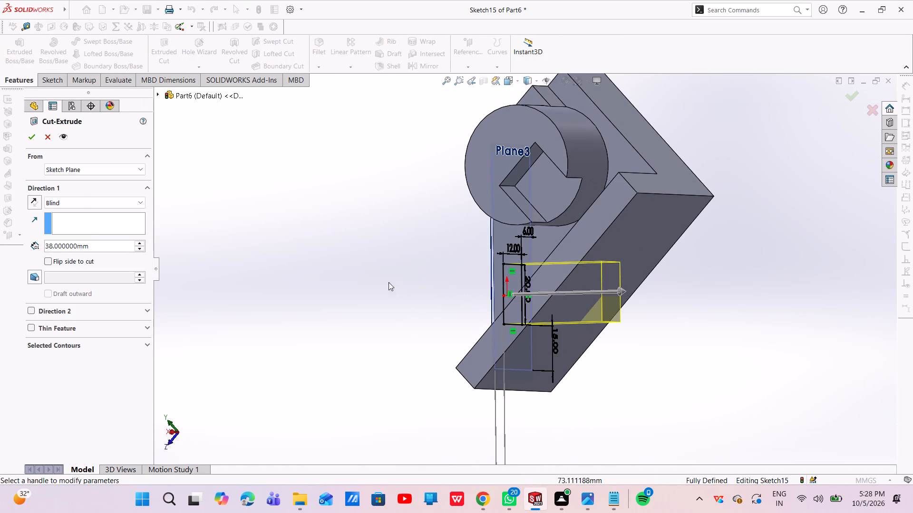
{"action": "middle_click_drag", "start_coordinate": [560, 325], "coordinate": [595, 336]}
{"action": "scroll", "coordinate": [595, 336], "scroll_direction": "up", "scroll_amount": 1}
{"action": "left_click_drag", "start_coordinate": [602, 282], "coordinate": [522, 267]}
{"action": "left_click_drag", "start_coordinate": [543, 285], "coordinate": [529, 286]}
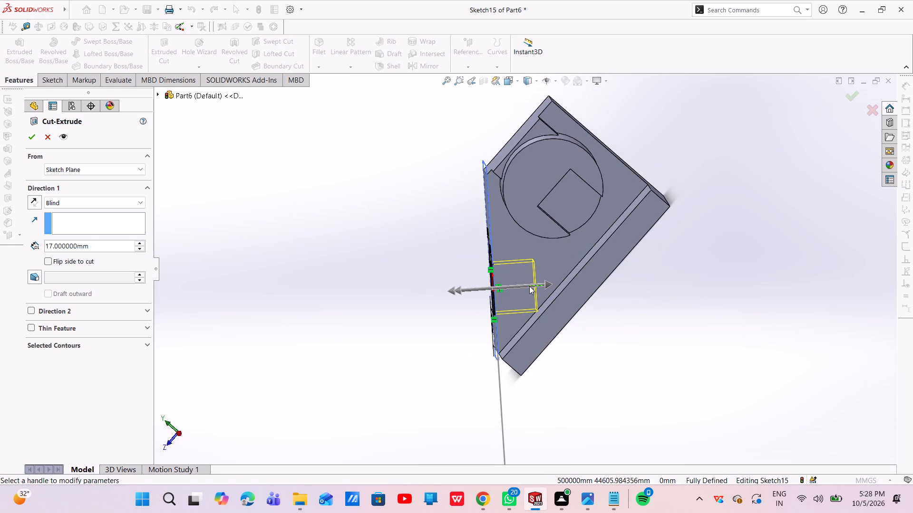
{"action": "left_click_drag", "start_coordinate": [529, 286], "coordinate": [521, 286]}
{"action": "left_click_drag", "start_coordinate": [548, 284], "coordinate": [521, 286]}
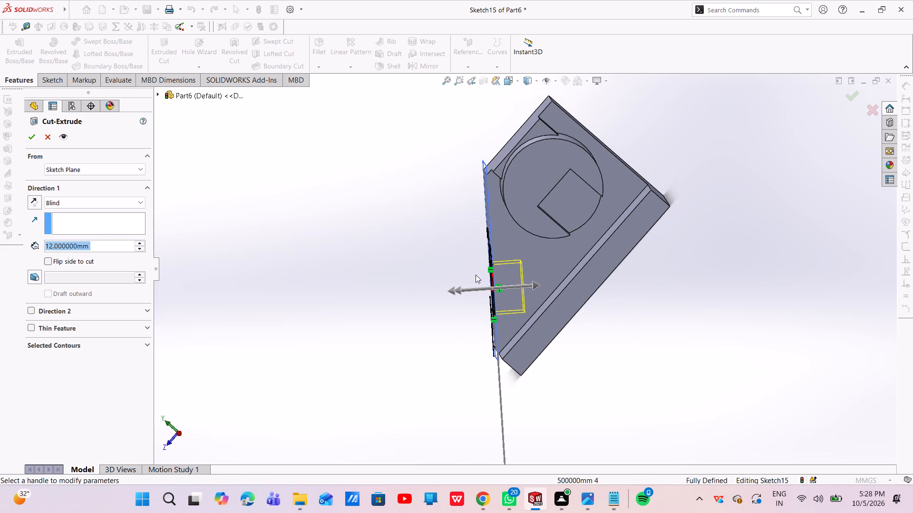
{"action": "left_click", "coordinate": [28, 137]}
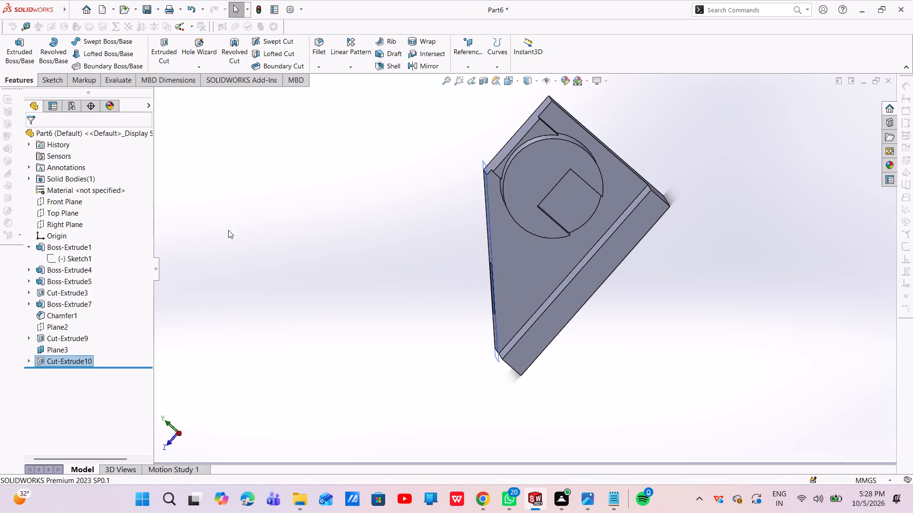
Examine the rectangular pocket in the angled face and the whole part from several viewing angles.
{"action": "middle_click_drag", "start_coordinate": [513, 298], "coordinate": [596, 234]}
{"action": "middle_click_drag", "start_coordinate": [596, 234], "coordinate": [564, 273]}
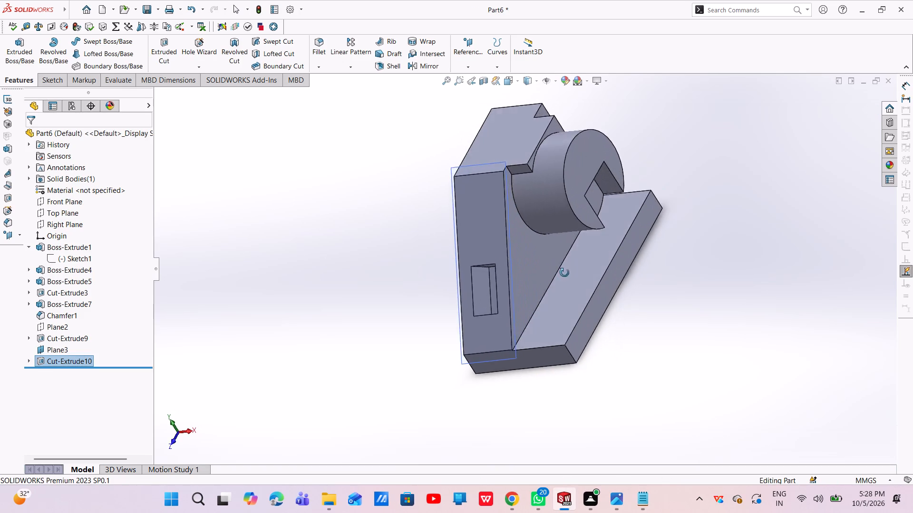
{"action": "middle_click_drag", "start_coordinate": [564, 273], "coordinate": [548, 283]}
{"action": "middle_click", "coordinate": [521, 301]}
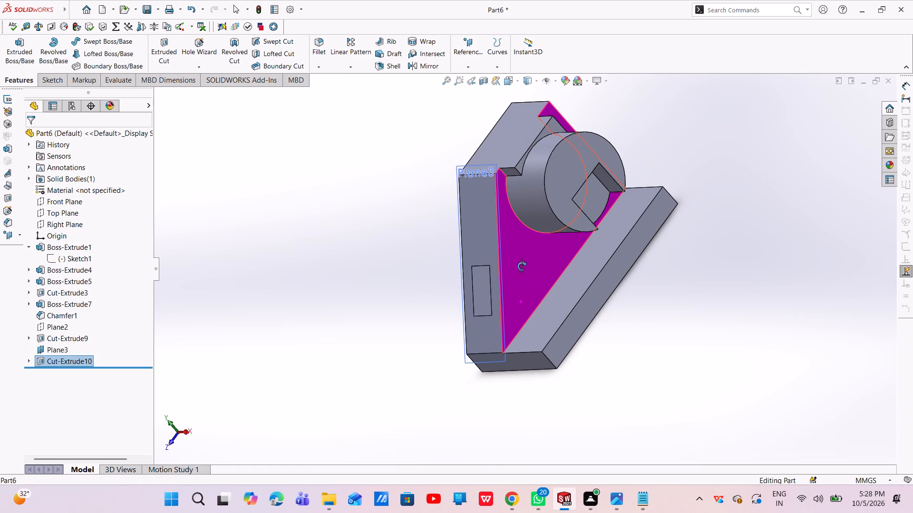
{"action": "middle_click_drag", "start_coordinate": [475, 308], "coordinate": [515, 266]}
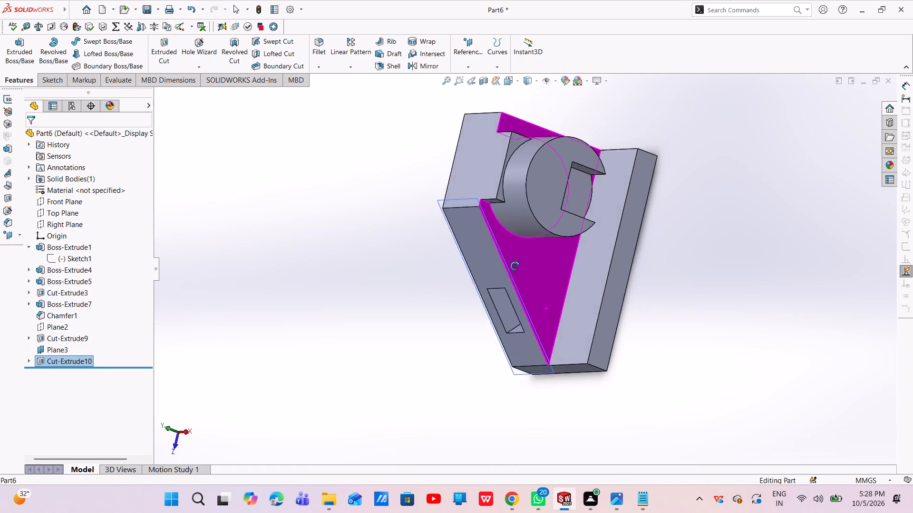
{"action": "middle_click_drag", "start_coordinate": [515, 266], "coordinate": [549, 253]}
{"action": "key", "text": "Escape"}
{"action": "key", "text": "Escape"}
{"action": "middle_click_drag", "start_coordinate": [692, 300], "coordinate": [691, 246]}
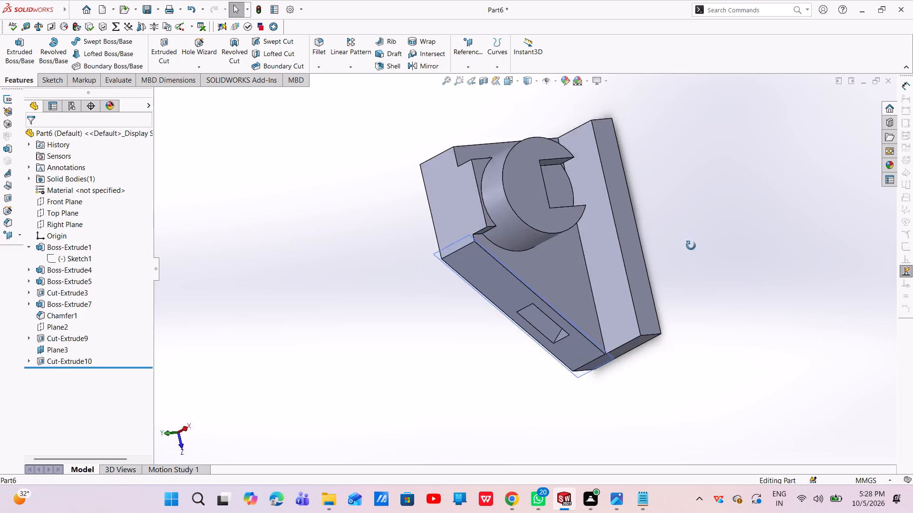
{"action": "middle_click_drag", "start_coordinate": [691, 246], "coordinate": [570, 216]}
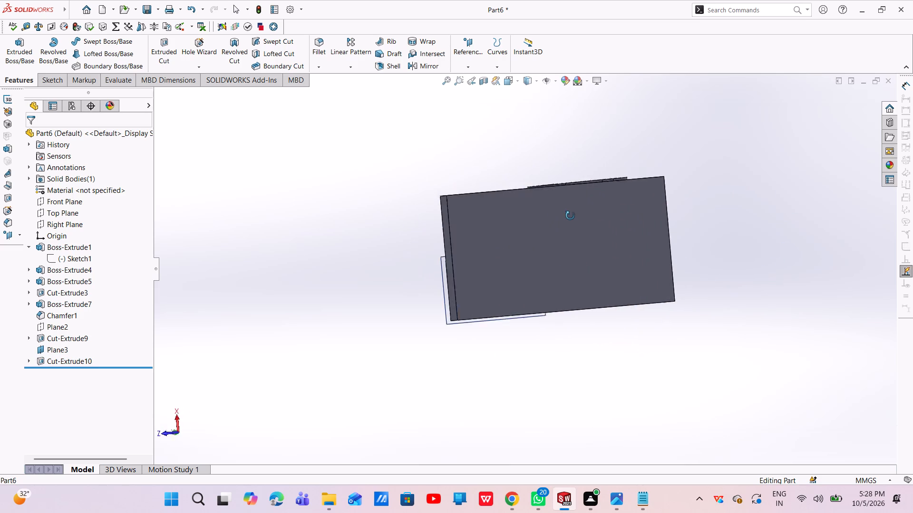
{"action": "middle_click_drag", "start_coordinate": [570, 216], "coordinate": [747, 206]}
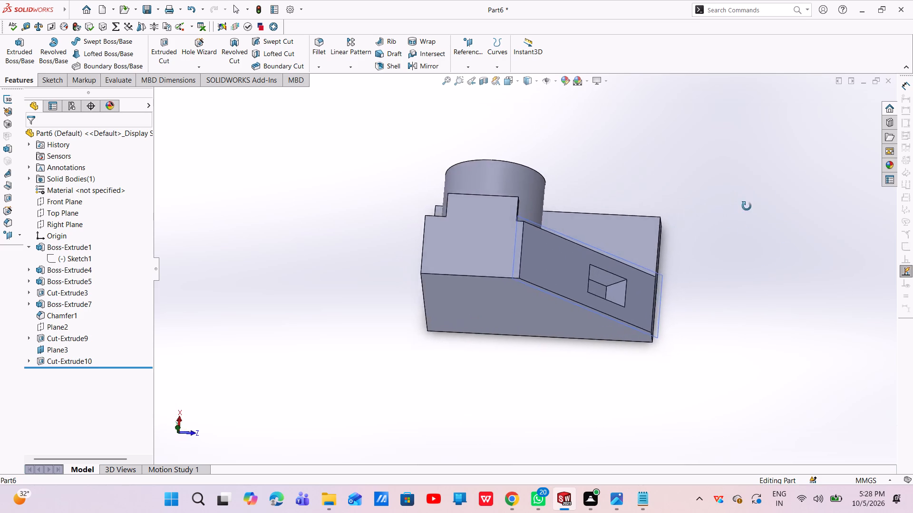
{"action": "middle_click_drag", "start_coordinate": [747, 206], "coordinate": [748, 190]}
{"action": "middle_click_drag", "start_coordinate": [707, 347], "coordinate": [723, 216]}
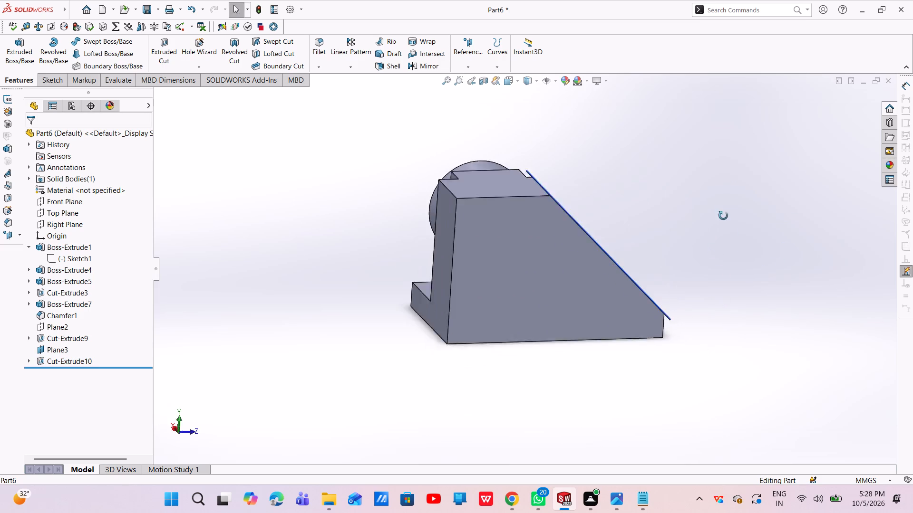
Save the part as design_6 in SOLIDWORKS Part format in the Desktop's New folder.
{"action": "middle_click_drag", "start_coordinate": [723, 216], "coordinate": [783, 214]}
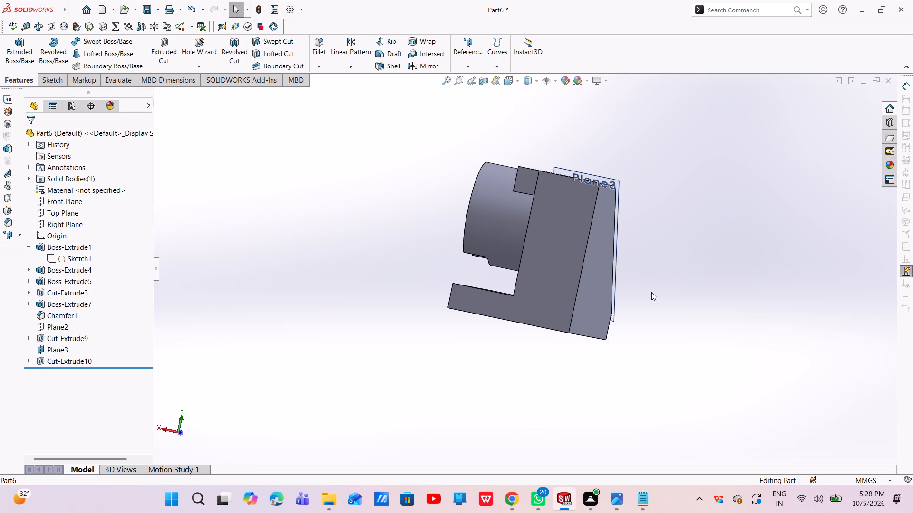
{"action": "key", "text": "ctrl+s"}
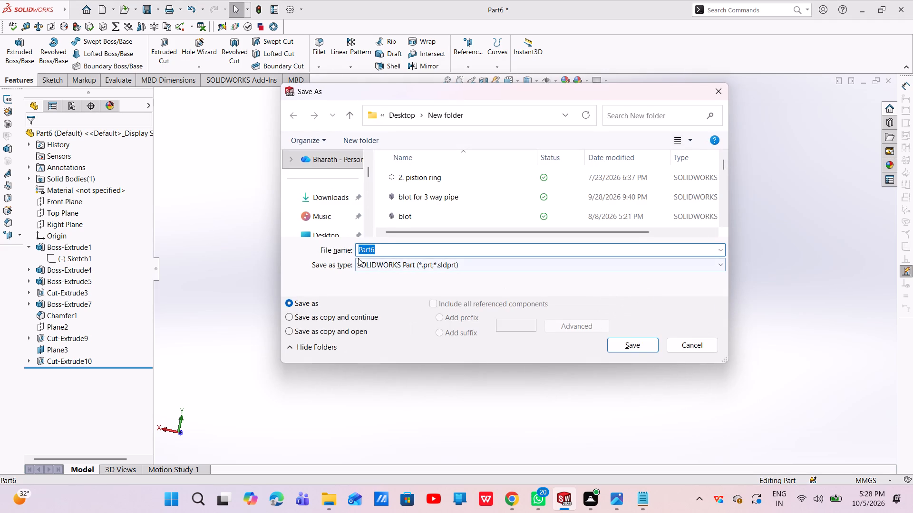
{"action": "key", "text": "BackSpace"}
{"action": "type", "text": "des"}
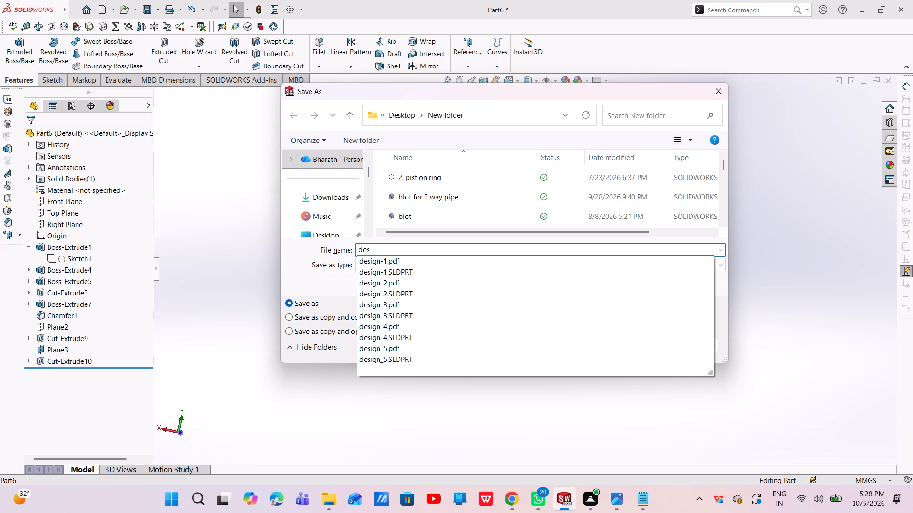
{"action": "type", "text": "ign"}
{"action": "type", "text": "_6"}
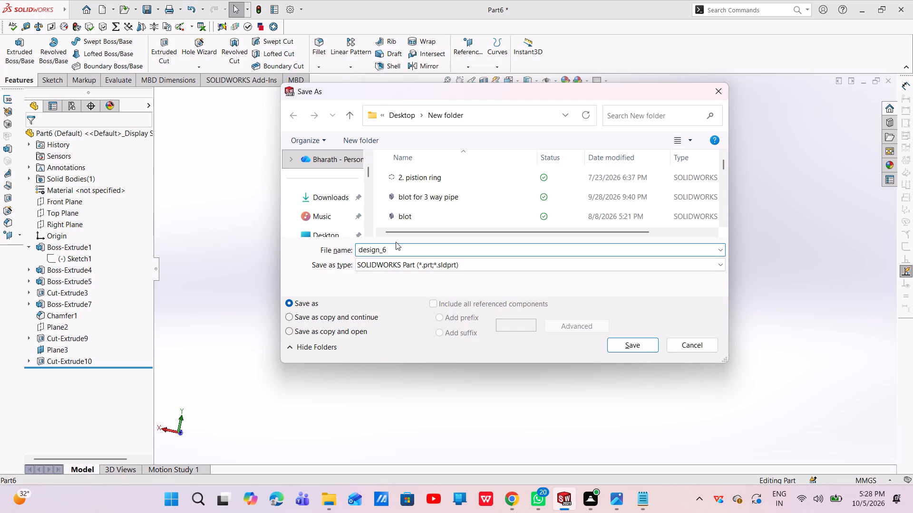
{"action": "key", "text": "Return"}
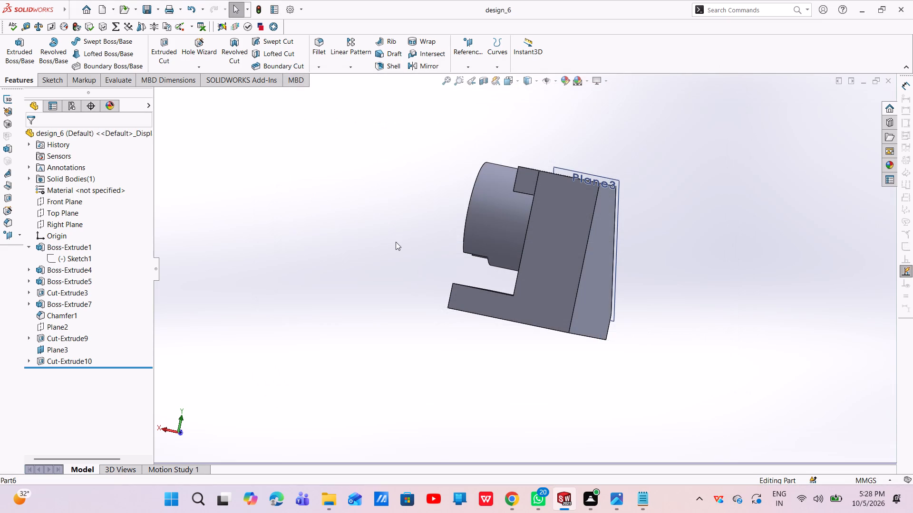
Save a copy of the part as an Adobe PDF named design_6 in the same folder.
{"action": "left_click", "coordinate": [157, 9]}
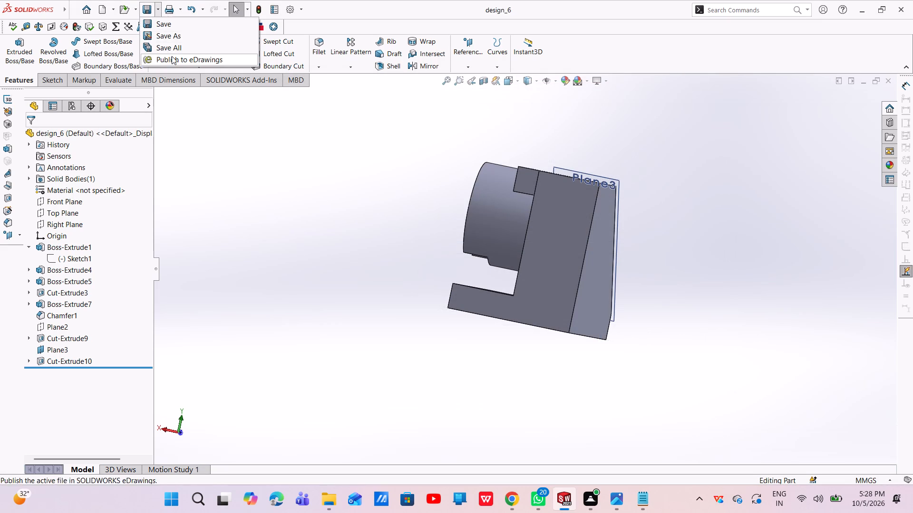
{"action": "left_click", "coordinate": [183, 35]}
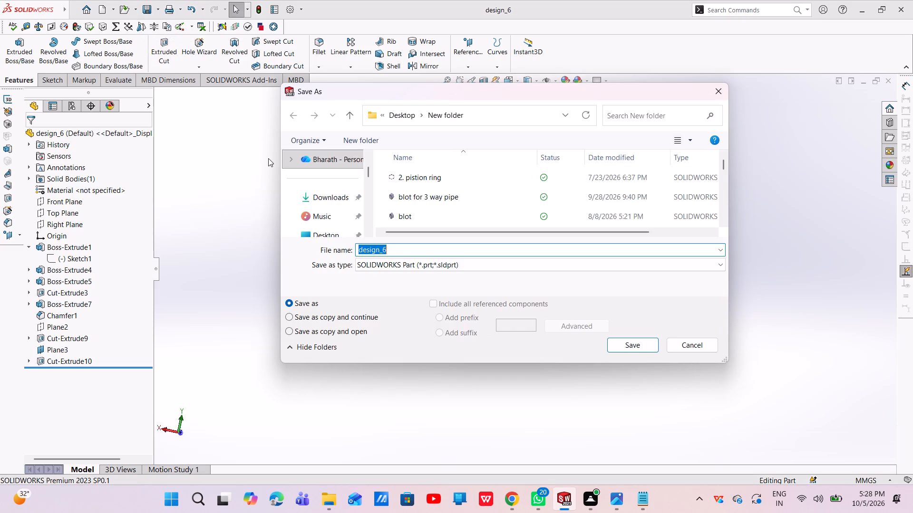
{"action": "left_click", "coordinate": [465, 266]}
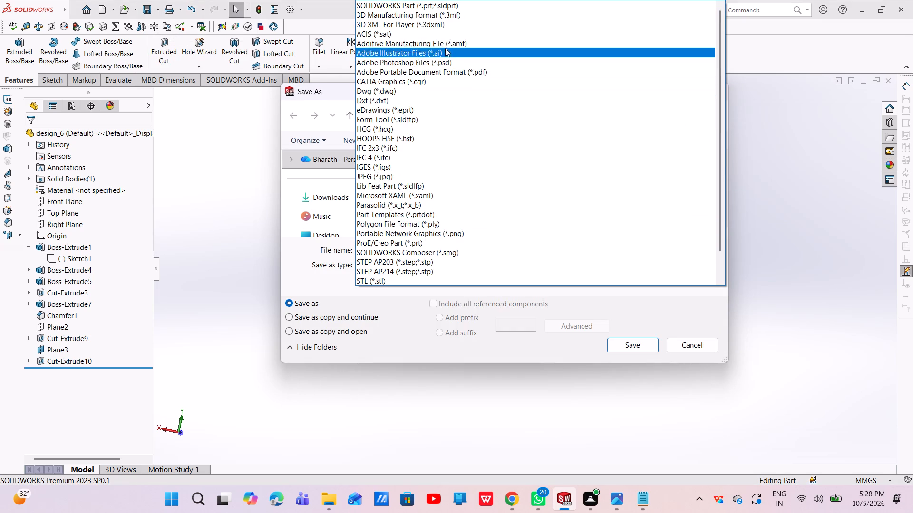
{"action": "left_click", "coordinate": [482, 76]}
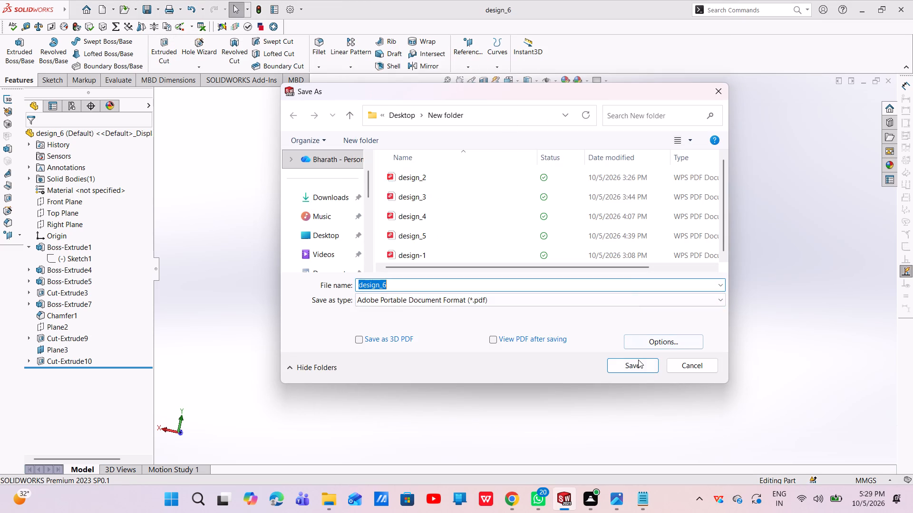
{"action": "left_click", "coordinate": [638, 367]}
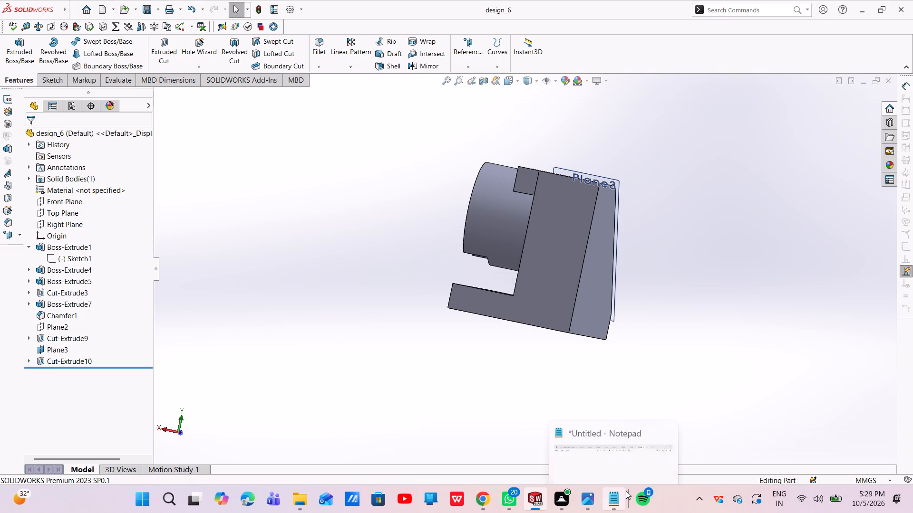
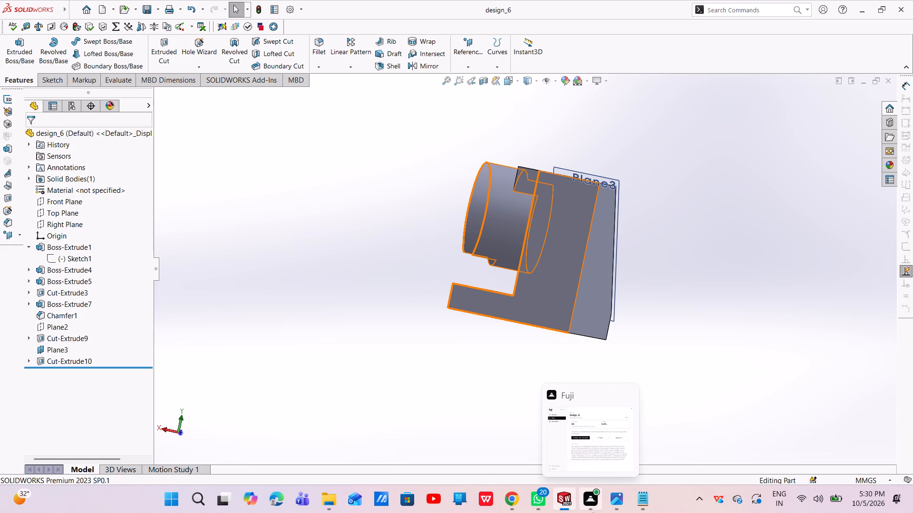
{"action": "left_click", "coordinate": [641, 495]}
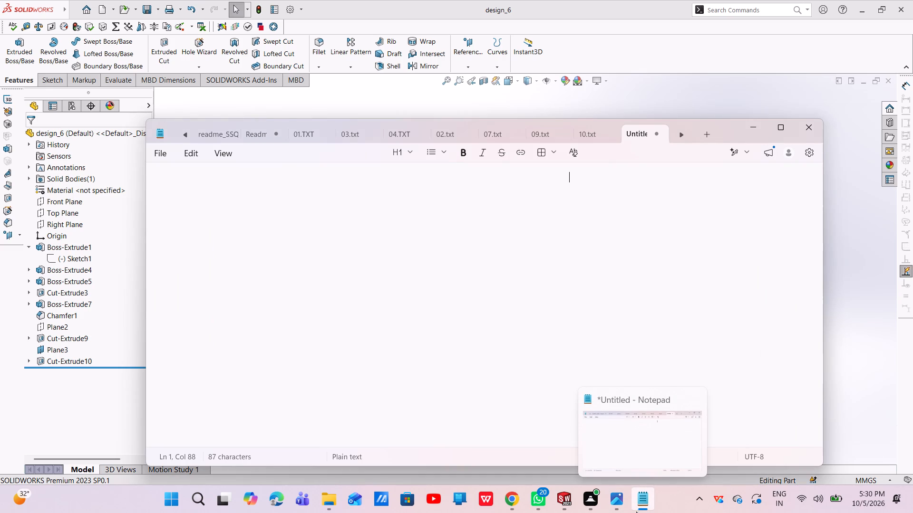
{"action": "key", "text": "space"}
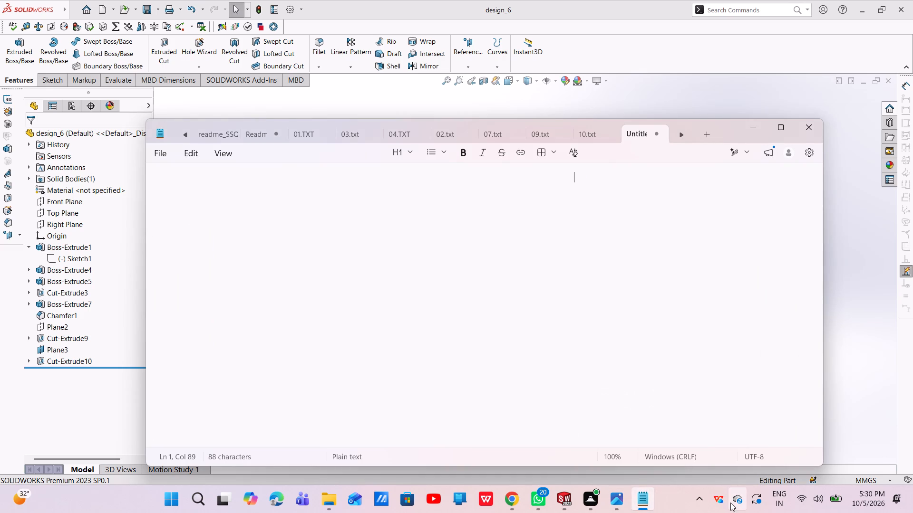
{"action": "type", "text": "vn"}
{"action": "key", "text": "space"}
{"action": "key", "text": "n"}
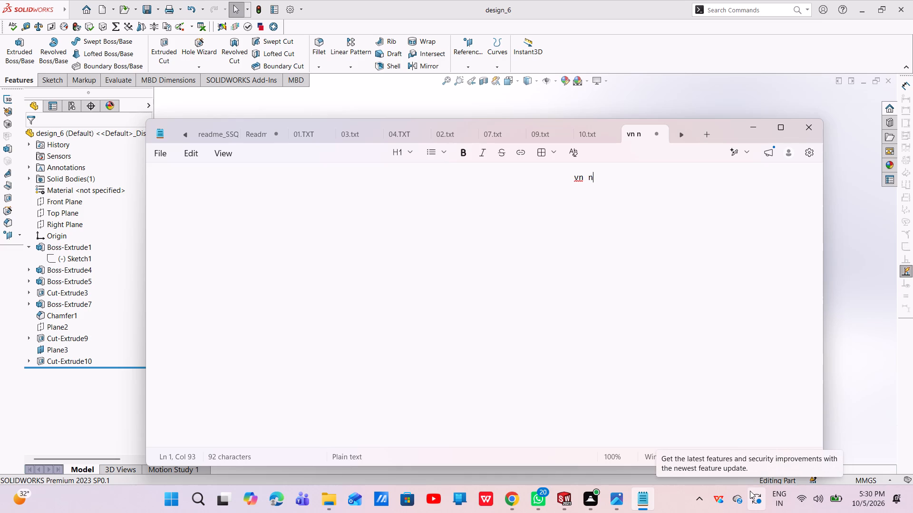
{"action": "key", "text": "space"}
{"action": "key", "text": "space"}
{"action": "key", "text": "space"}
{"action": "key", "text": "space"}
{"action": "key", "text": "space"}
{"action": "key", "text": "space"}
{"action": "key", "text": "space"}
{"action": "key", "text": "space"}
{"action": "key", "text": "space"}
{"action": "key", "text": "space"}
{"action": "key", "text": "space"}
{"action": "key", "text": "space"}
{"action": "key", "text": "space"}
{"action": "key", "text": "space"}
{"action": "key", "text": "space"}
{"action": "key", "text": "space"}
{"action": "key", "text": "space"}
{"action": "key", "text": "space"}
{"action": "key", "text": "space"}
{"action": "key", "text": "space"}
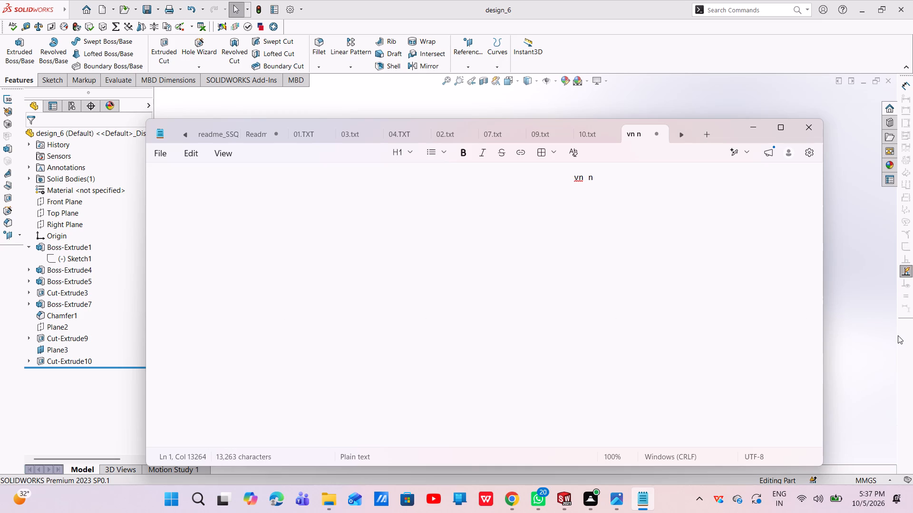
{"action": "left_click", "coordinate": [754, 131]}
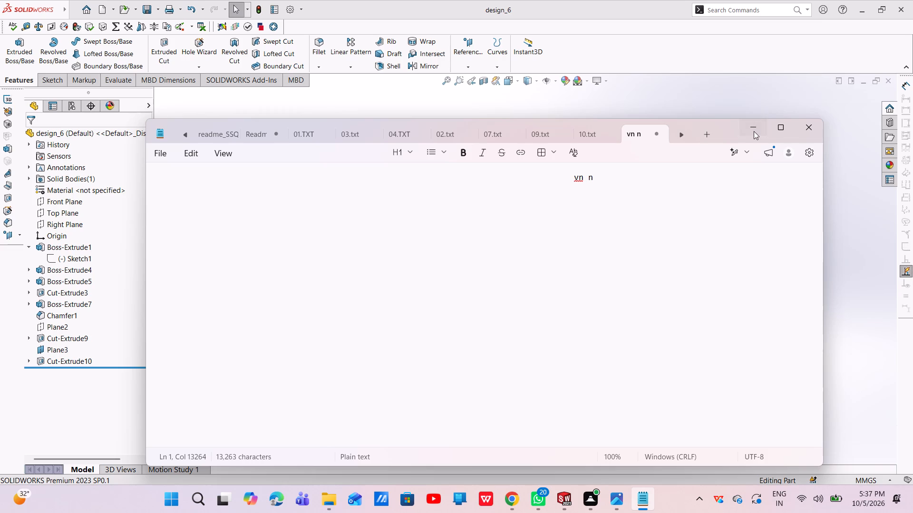
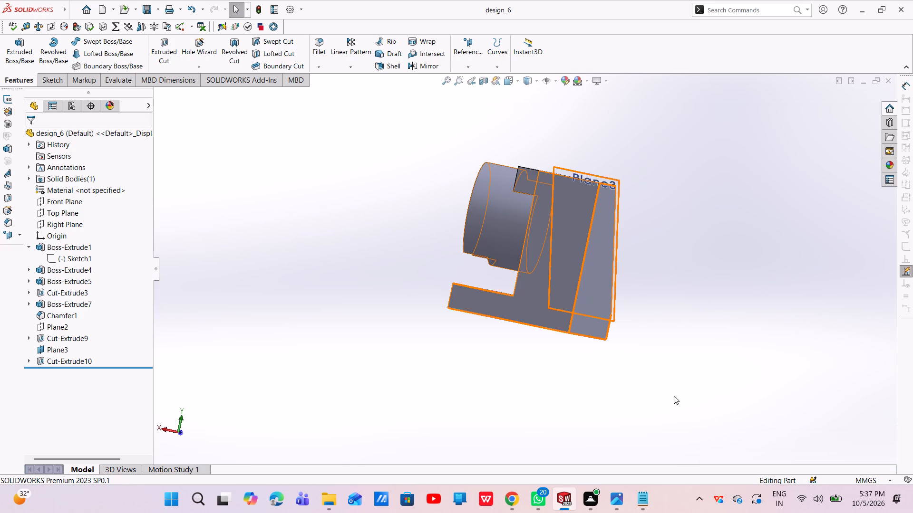
Hide the reference plane Plane3 in the part model.
{"action": "right_click", "coordinate": [63, 350]}
{"action": "left_click", "coordinate": [87, 277]}
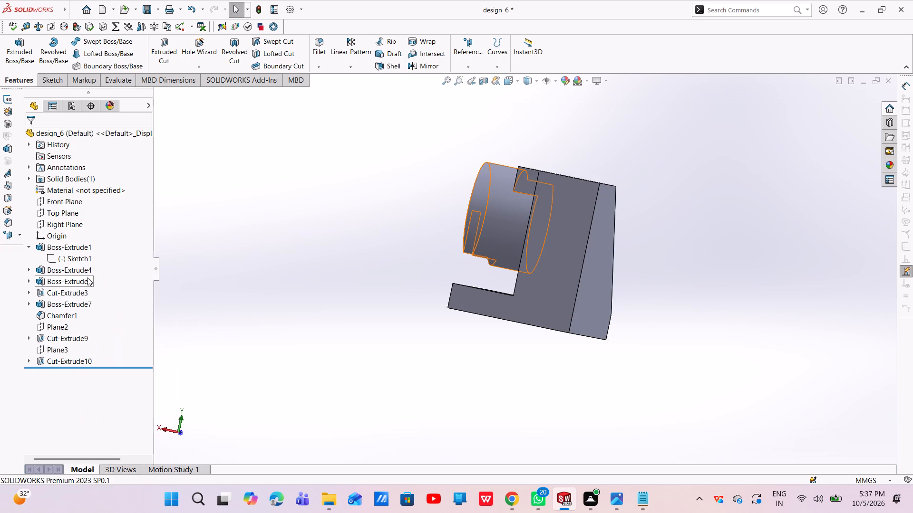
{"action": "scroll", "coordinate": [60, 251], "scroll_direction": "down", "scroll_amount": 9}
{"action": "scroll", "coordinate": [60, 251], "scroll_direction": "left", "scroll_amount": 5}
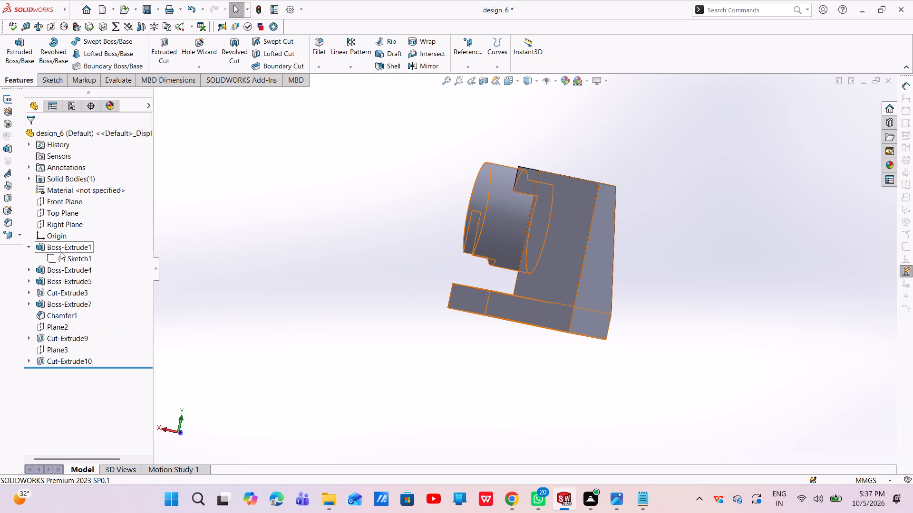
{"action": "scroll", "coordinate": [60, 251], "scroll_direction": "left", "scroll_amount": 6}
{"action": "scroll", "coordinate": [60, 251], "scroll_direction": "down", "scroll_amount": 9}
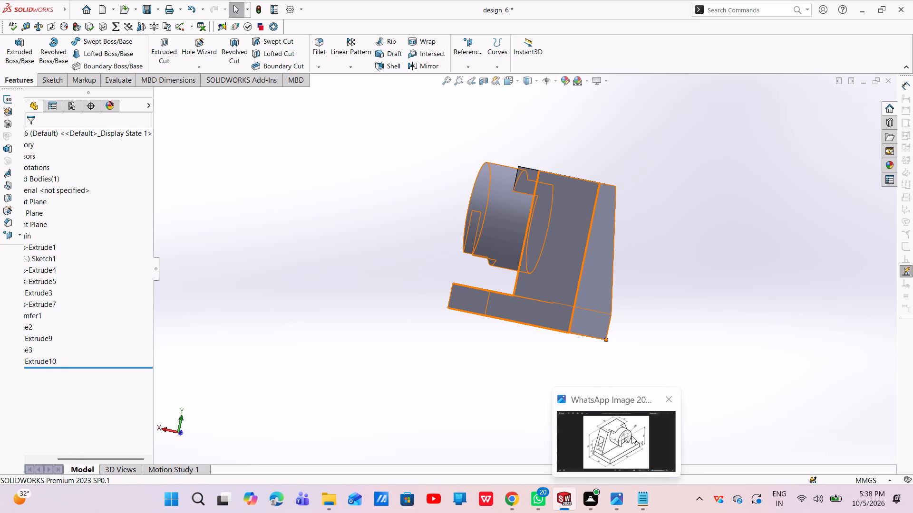
Close the WhatsApp reference image of the bracket drawing that is open in the photo viewer.
{"action": "left_click", "coordinate": [666, 401]}
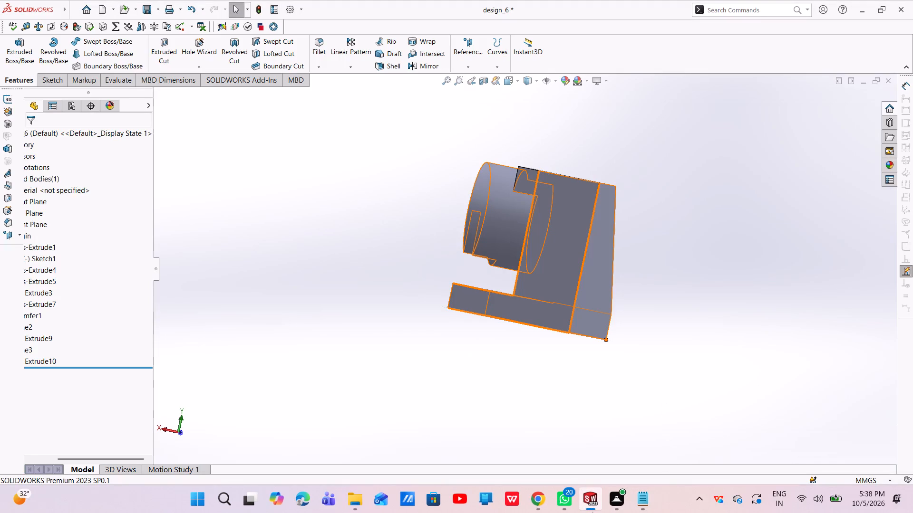
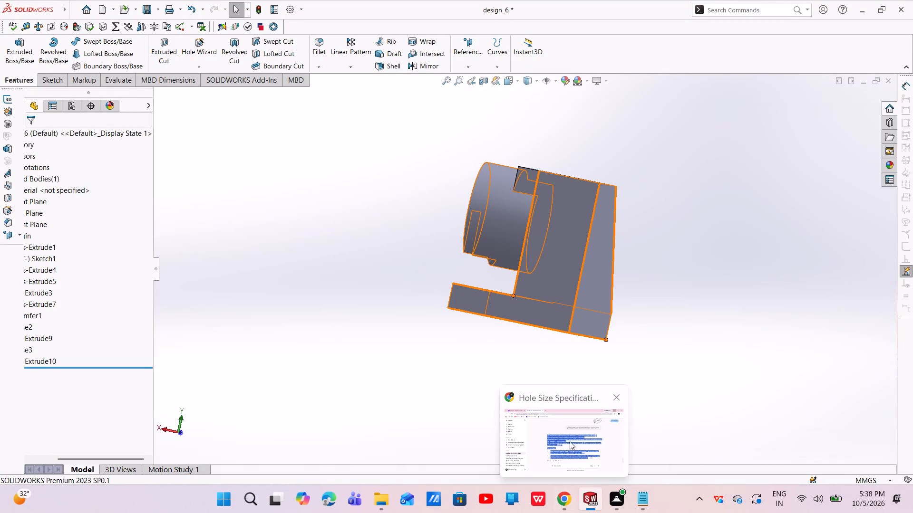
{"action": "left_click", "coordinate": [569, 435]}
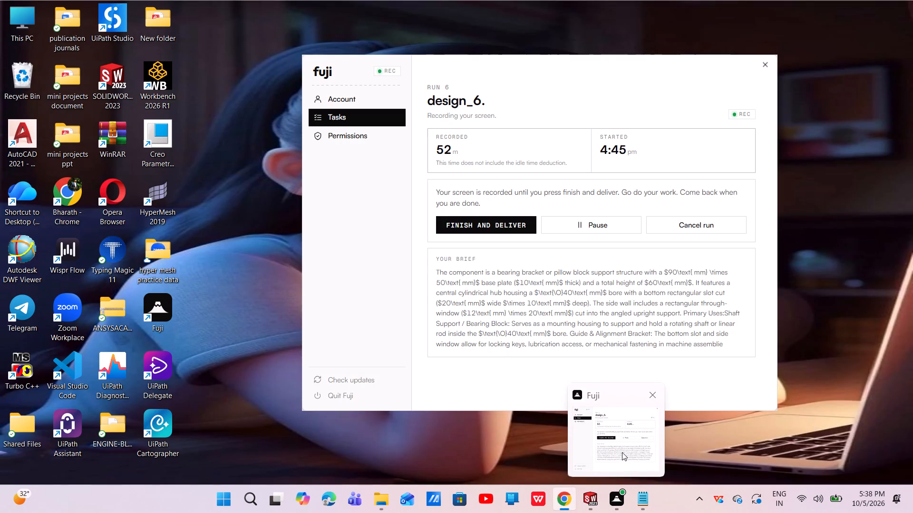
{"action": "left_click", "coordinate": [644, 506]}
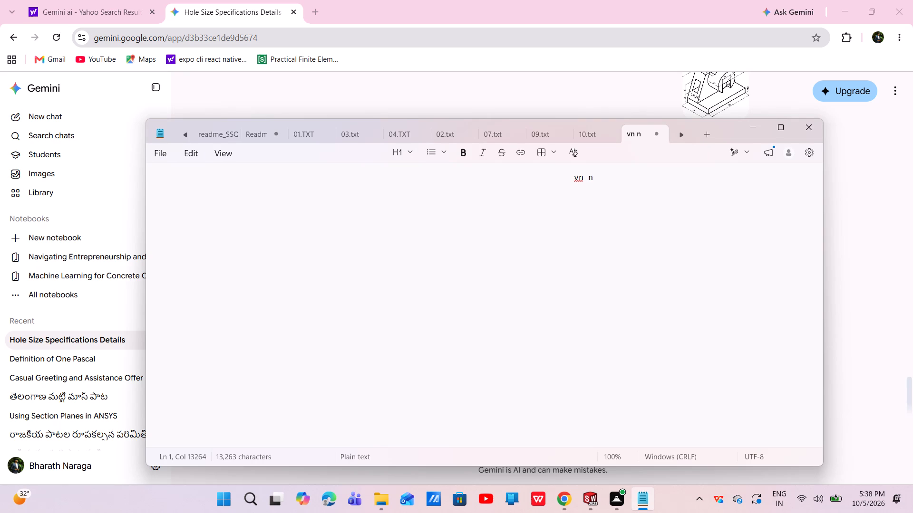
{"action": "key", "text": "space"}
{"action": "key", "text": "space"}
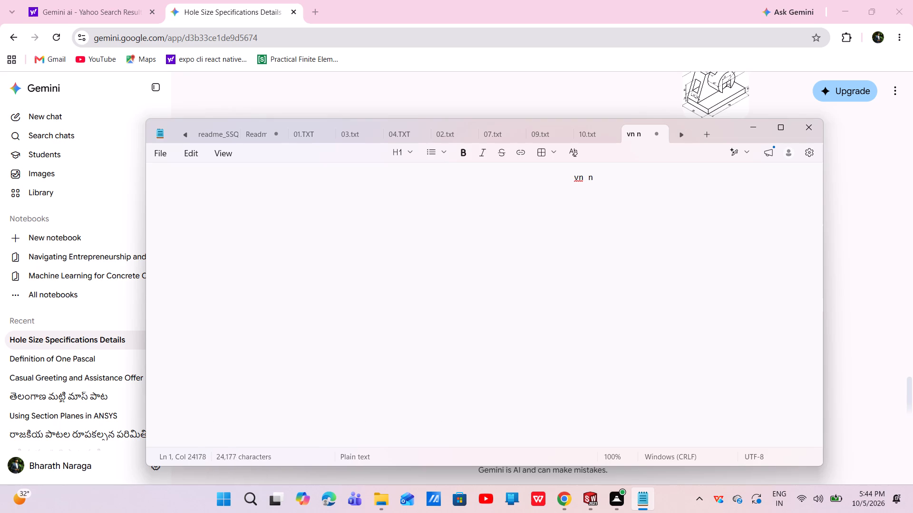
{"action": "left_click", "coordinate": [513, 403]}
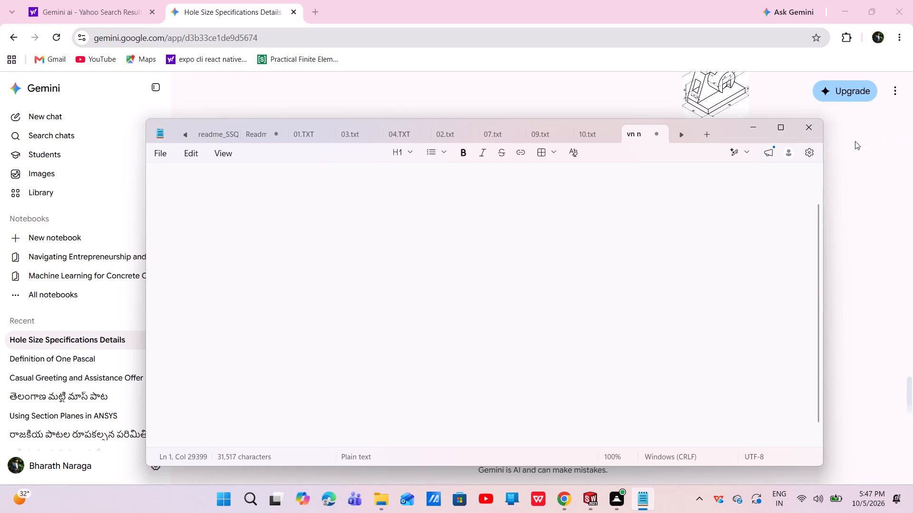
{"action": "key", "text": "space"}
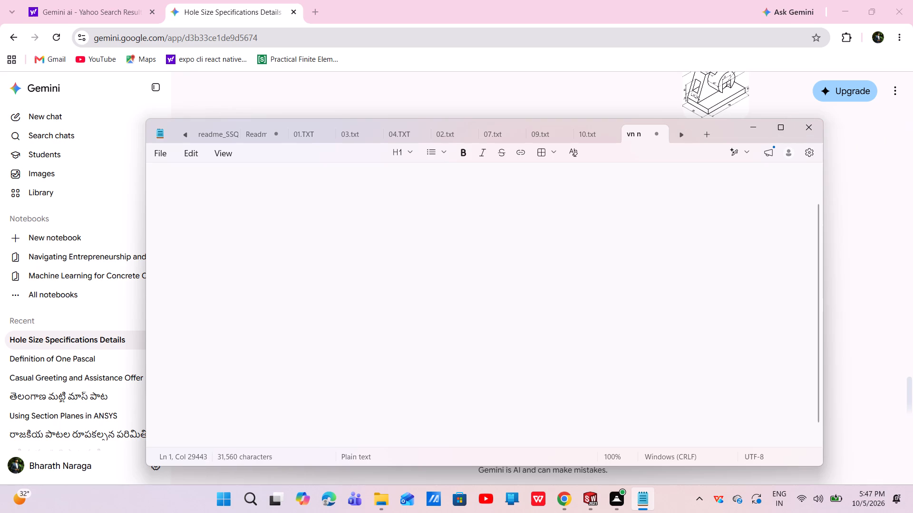